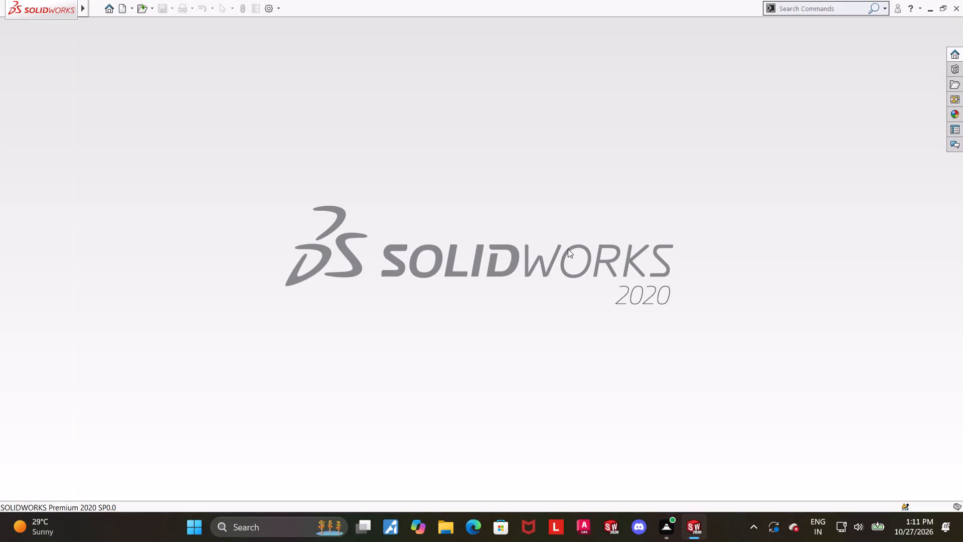
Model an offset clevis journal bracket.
Create a new part document.
{"action": "left_click", "coordinate": [122, 5]}
{"action": "double_click", "coordinate": [235, 242]}
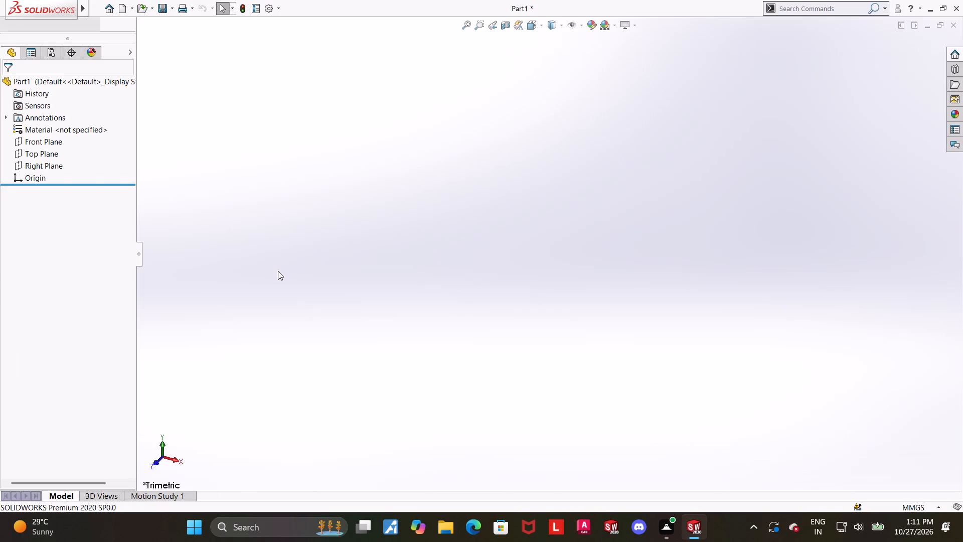
Start a sketch on the Right Plane and orient the view to Left.
{"action": "left_click", "coordinate": [87, 210]}
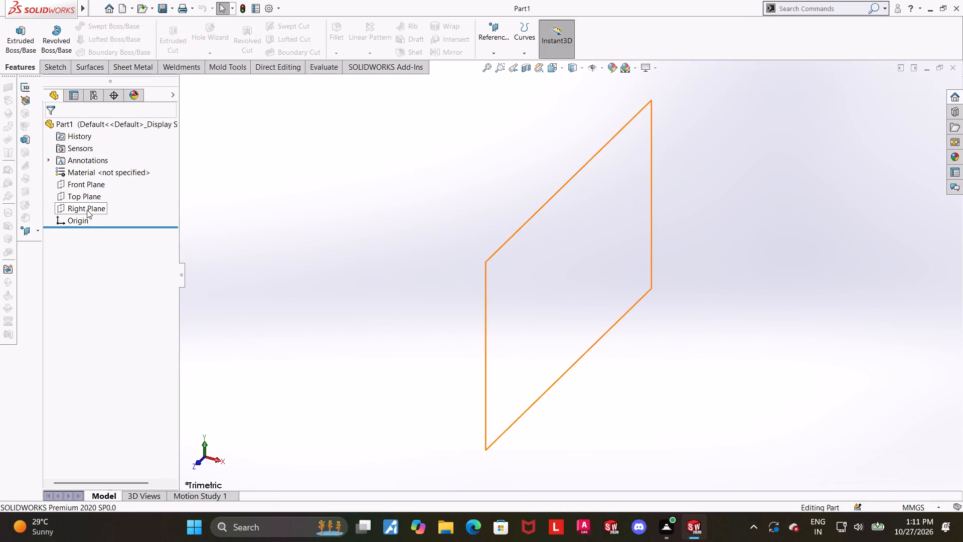
{"action": "left_click", "coordinate": [92, 196]}
{"action": "middle_click_drag", "start_coordinate": [396, 218], "coordinate": [509, 225]}
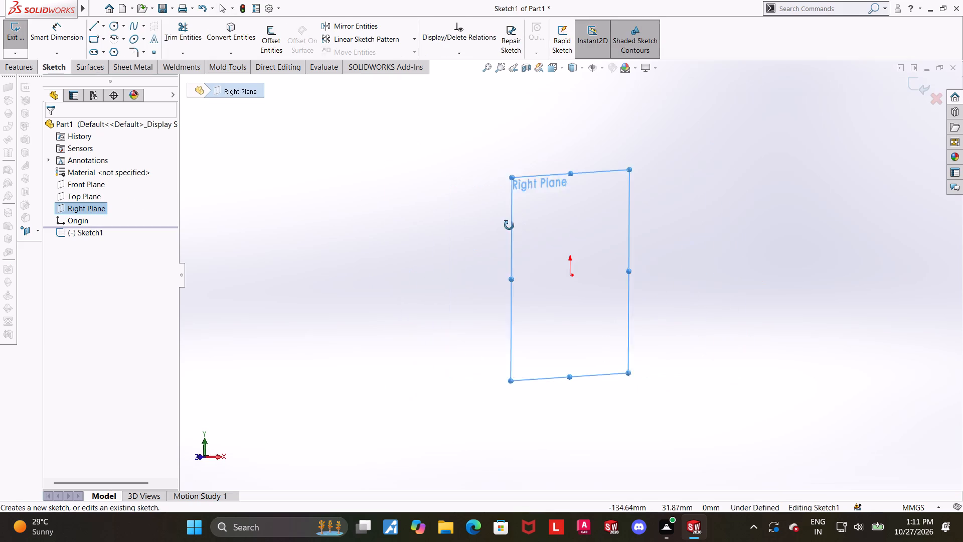
{"action": "middle_click_drag", "start_coordinate": [509, 225], "coordinate": [523, 226]}
{"action": "left_click", "coordinate": [553, 75]}
{"action": "left_click", "coordinate": [553, 71]}
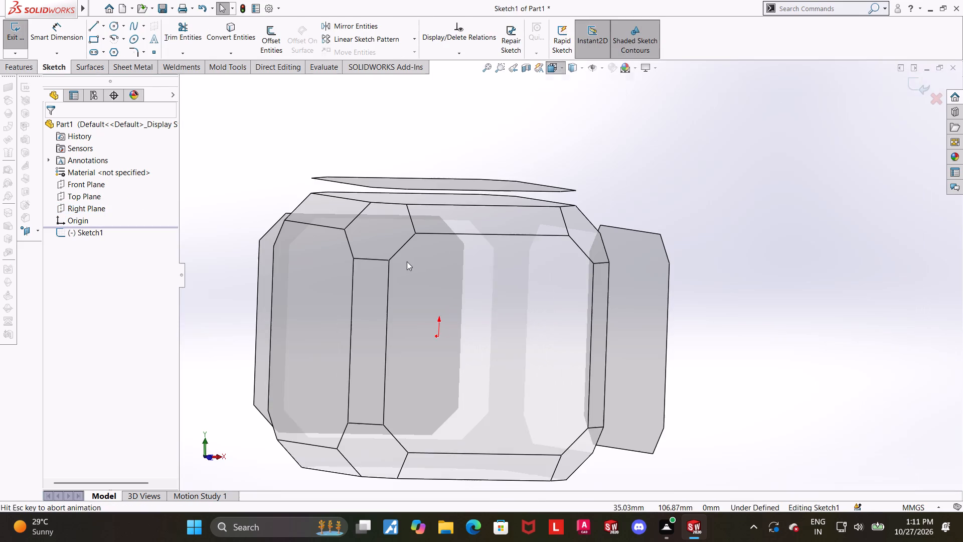
{"action": "left_click", "coordinate": [314, 312]}
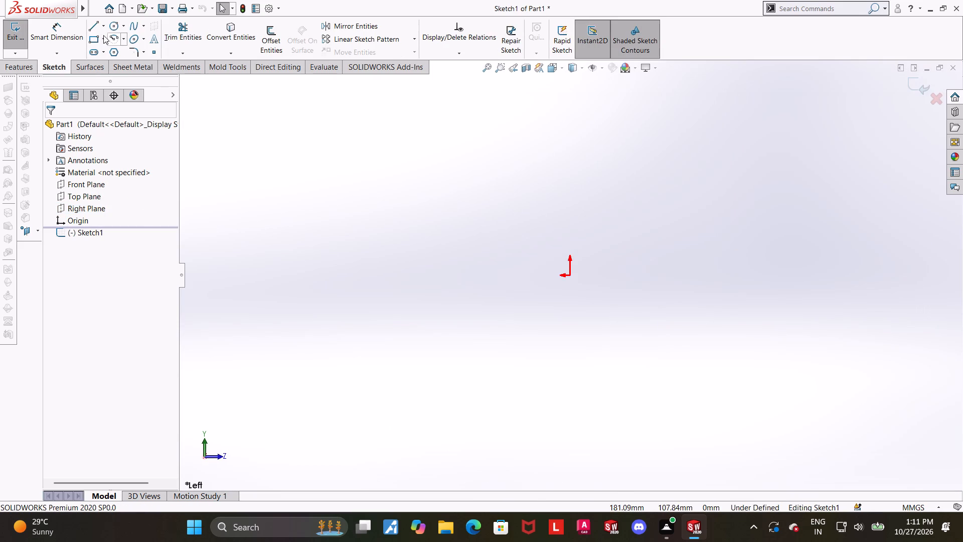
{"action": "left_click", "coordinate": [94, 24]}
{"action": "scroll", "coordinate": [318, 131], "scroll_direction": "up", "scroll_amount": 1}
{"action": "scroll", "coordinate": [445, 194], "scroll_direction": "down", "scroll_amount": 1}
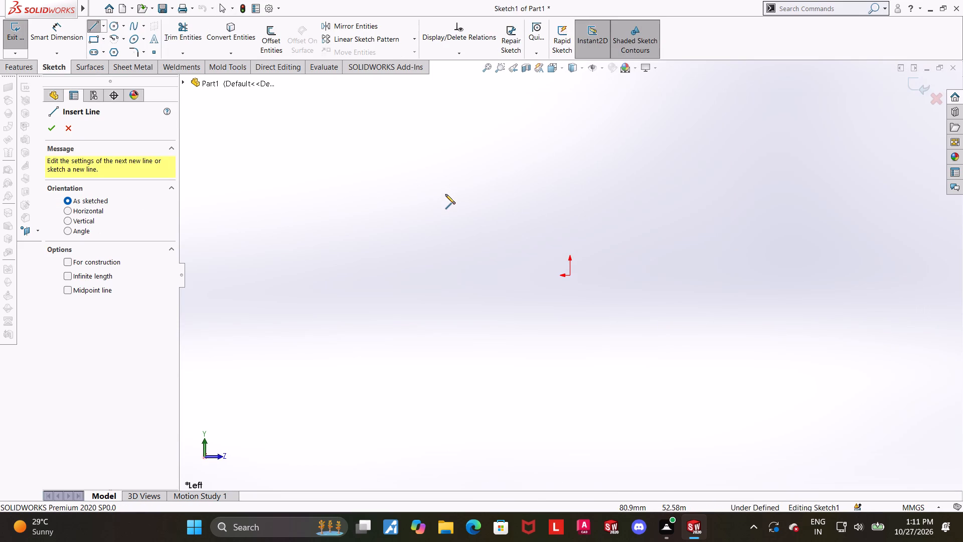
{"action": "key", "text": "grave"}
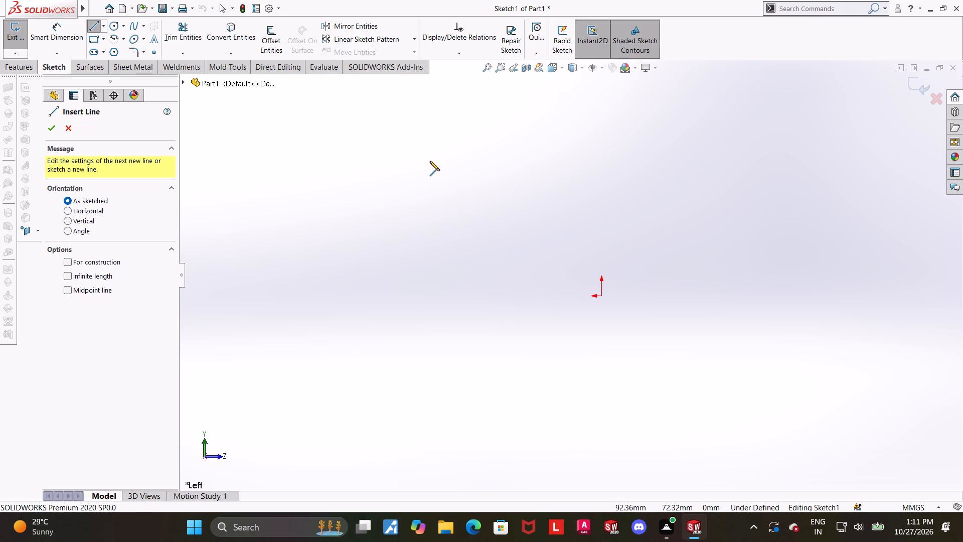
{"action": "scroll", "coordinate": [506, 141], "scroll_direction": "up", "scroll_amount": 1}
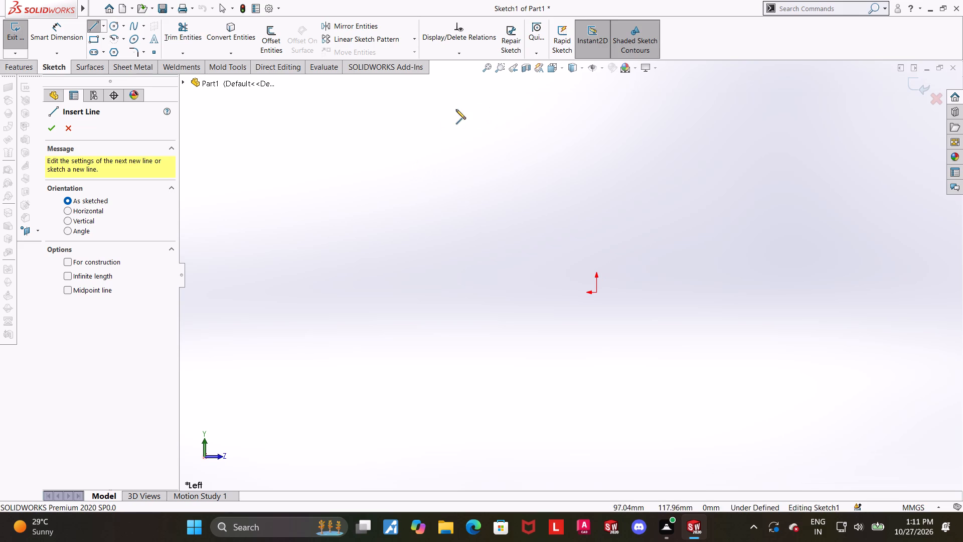
Sketch a circle about 169 mm in diameter centred on the origin.
{"action": "left_click", "coordinate": [109, 28]}
{"action": "scroll", "coordinate": [508, 191], "scroll_direction": "up", "scroll_amount": 2}
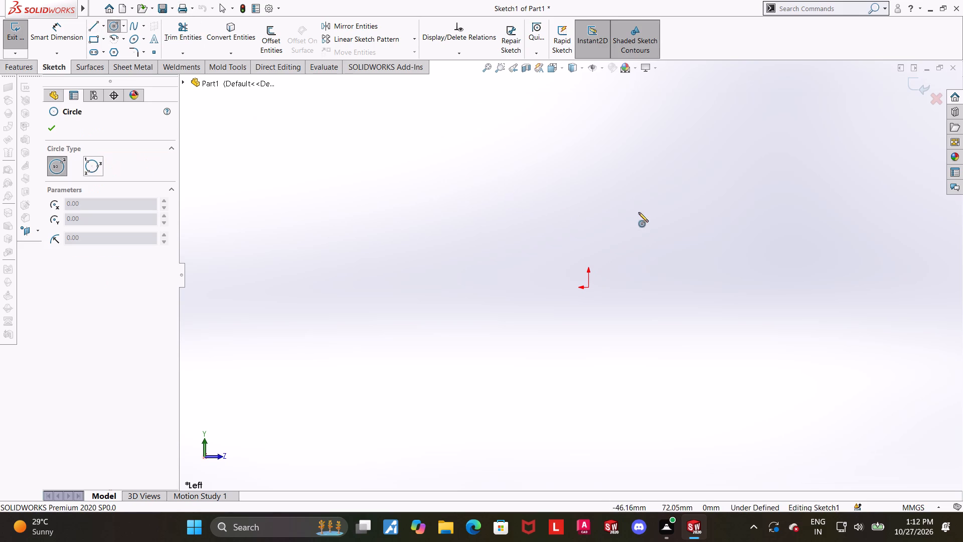
{"action": "left_click", "coordinate": [589, 286]}
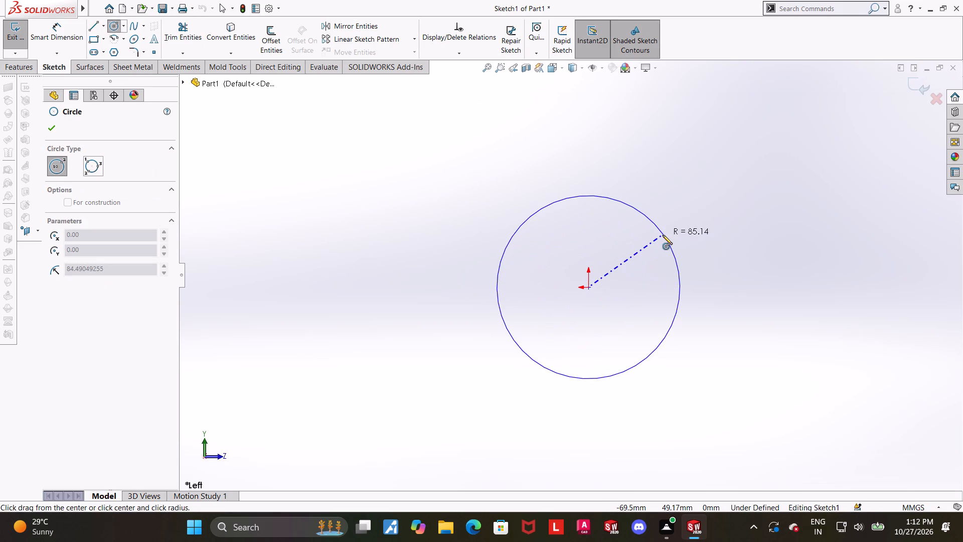
{"action": "left_click", "coordinate": [663, 235]}
{"action": "key", "text": "Escape"}
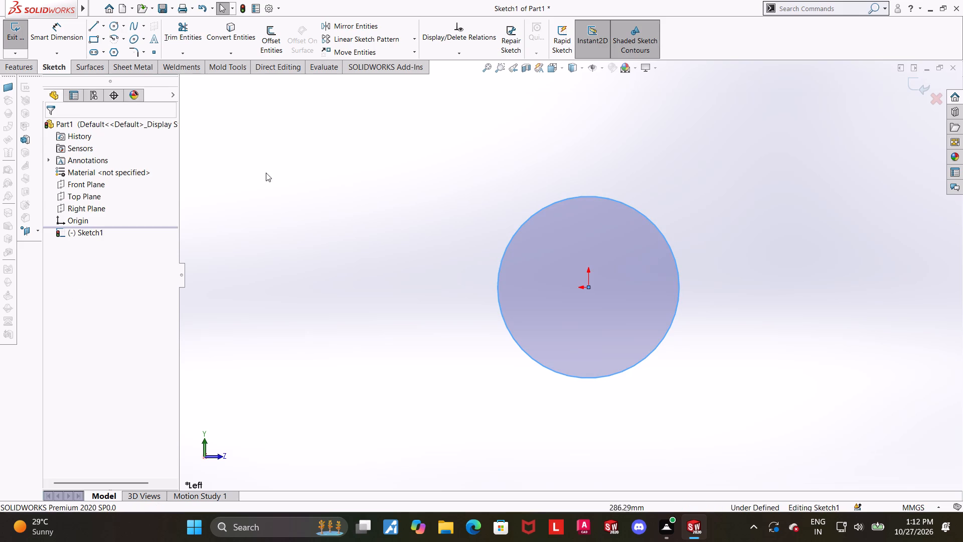
Dimension the circle's diameter and set it to 72 mm.
{"action": "left_click", "coordinate": [61, 36]}
{"action": "scroll", "coordinate": [727, 177], "scroll_direction": "up", "scroll_amount": 1}
{"action": "scroll", "coordinate": [704, 186], "scroll_direction": "down", "scroll_amount": 1}
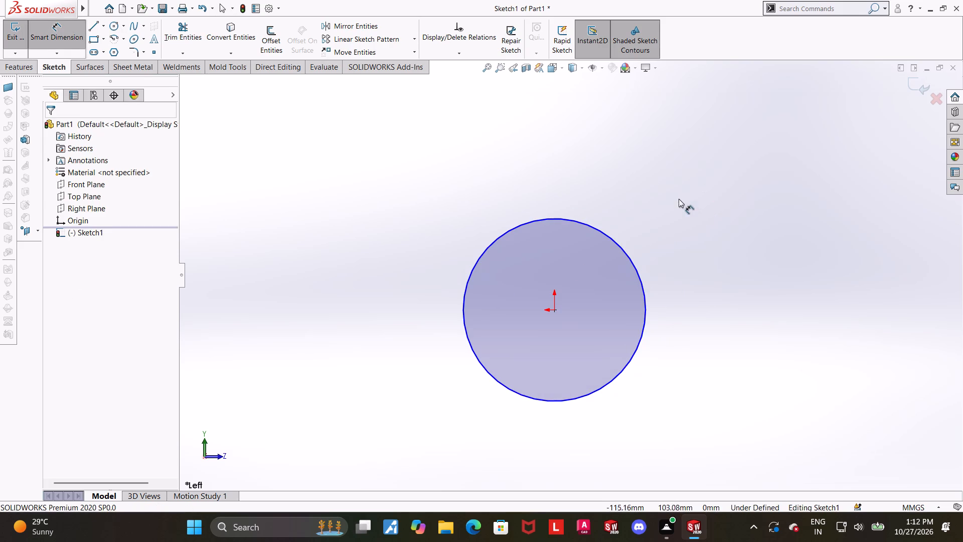
{"action": "left_click", "coordinate": [578, 220]}
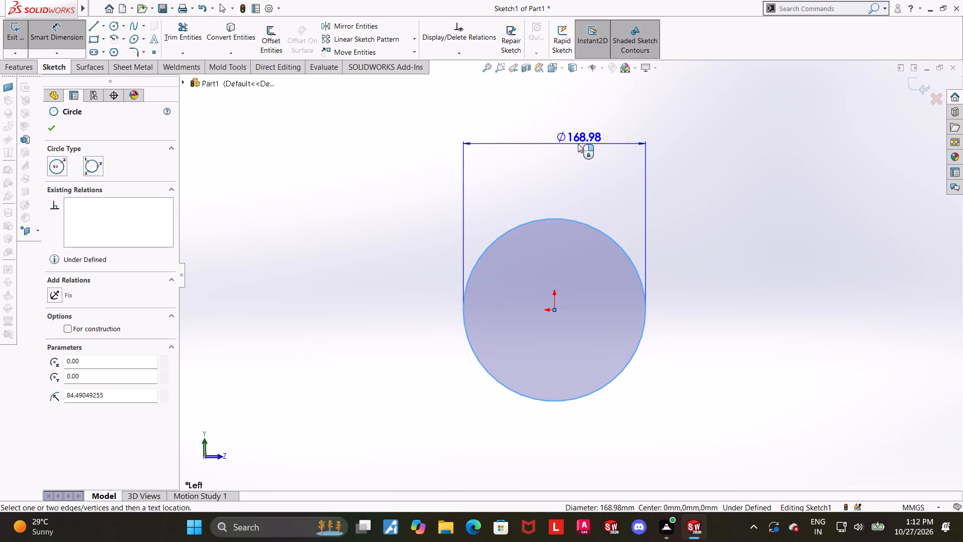
{"action": "left_click", "coordinate": [578, 146]}
{"action": "key", "text": "3"}
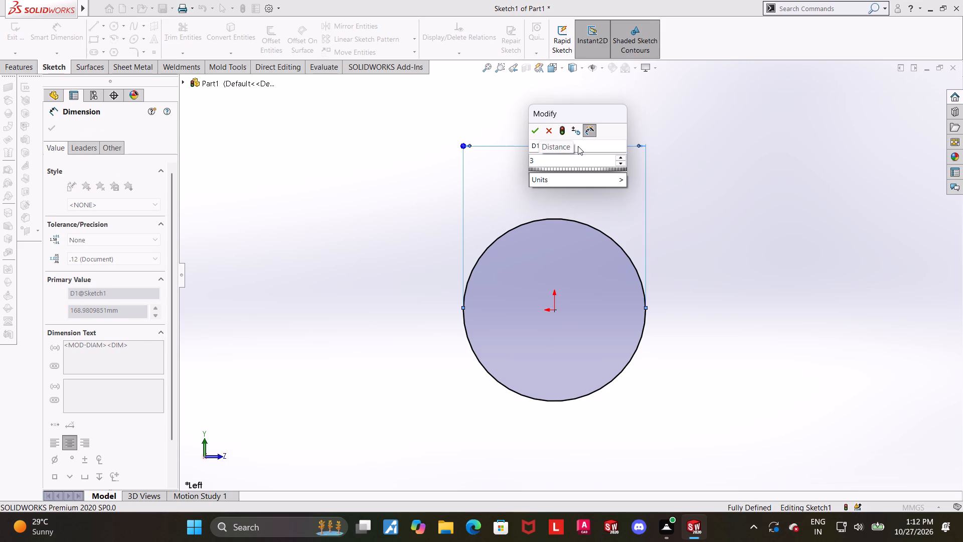
{"action": "key", "text": "6"}
{"action": "type", "text": "*2"}
{"action": "key", "text": "Return"}
{"action": "key", "text": "Escape"}
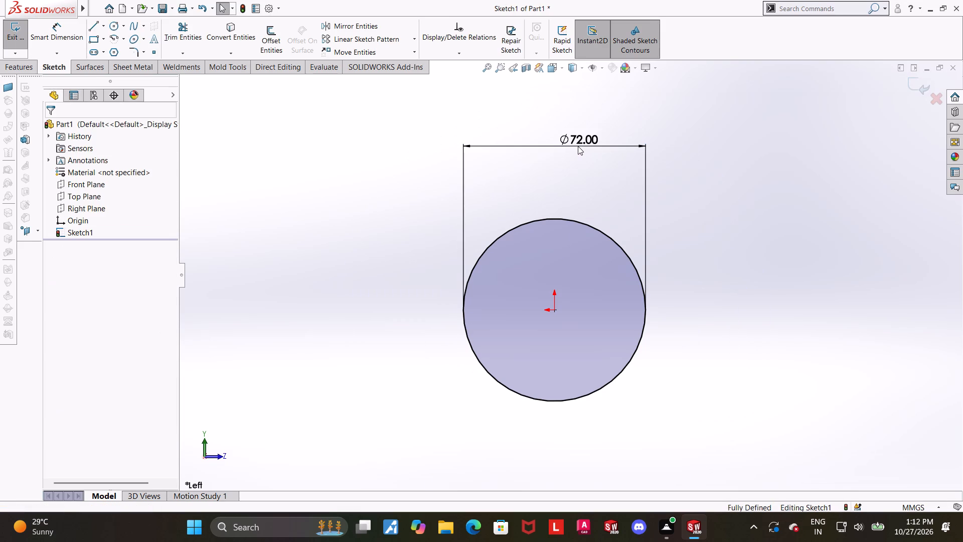
Sketch a smaller concentric circle at the origin and dimension its diameter to 46 mm.
{"action": "left_click", "coordinate": [108, 24]}
{"action": "left_click", "coordinate": [555, 309]}
{"action": "left_click", "coordinate": [577, 283]}
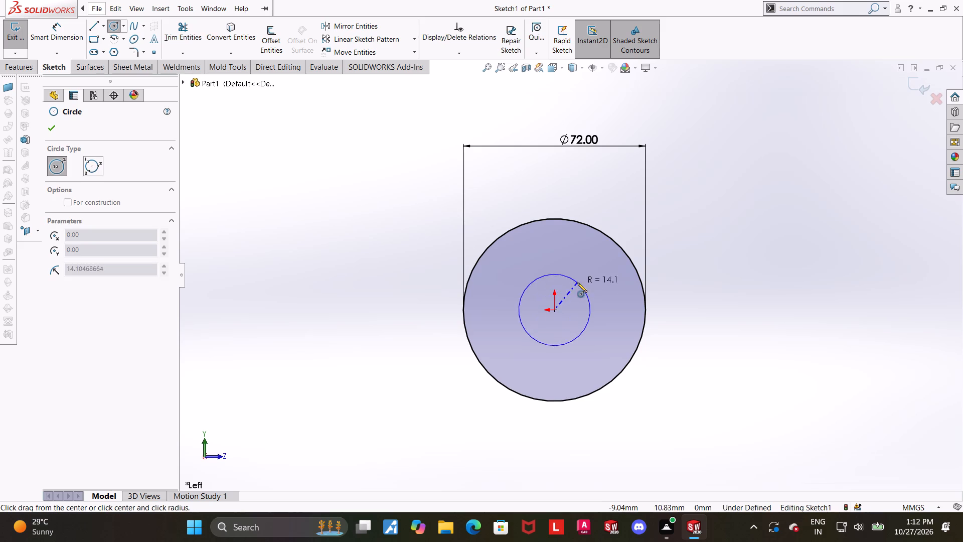
{"action": "key", "text": "Escape"}
{"action": "left_click", "coordinate": [81, 32]}
{"action": "left_click", "coordinate": [543, 274]}
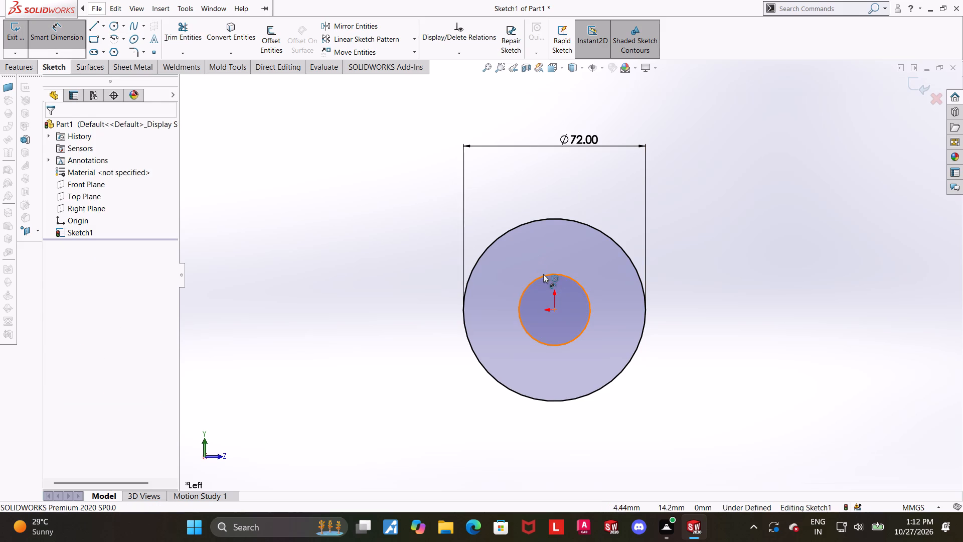
{"action": "left_click", "coordinate": [564, 190]}
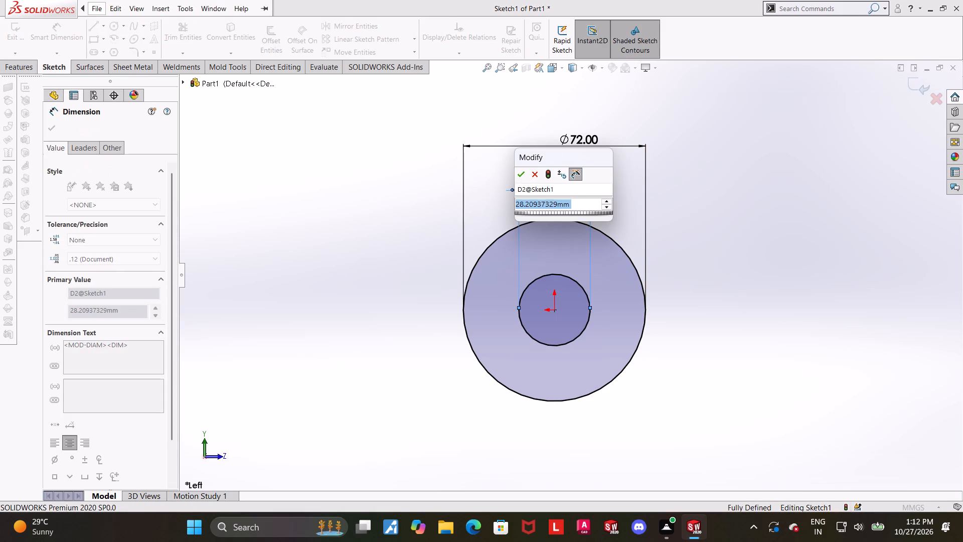
{"action": "type", "text": "46"}
{"action": "key", "text": "Return"}
{"action": "key", "text": "Escape"}
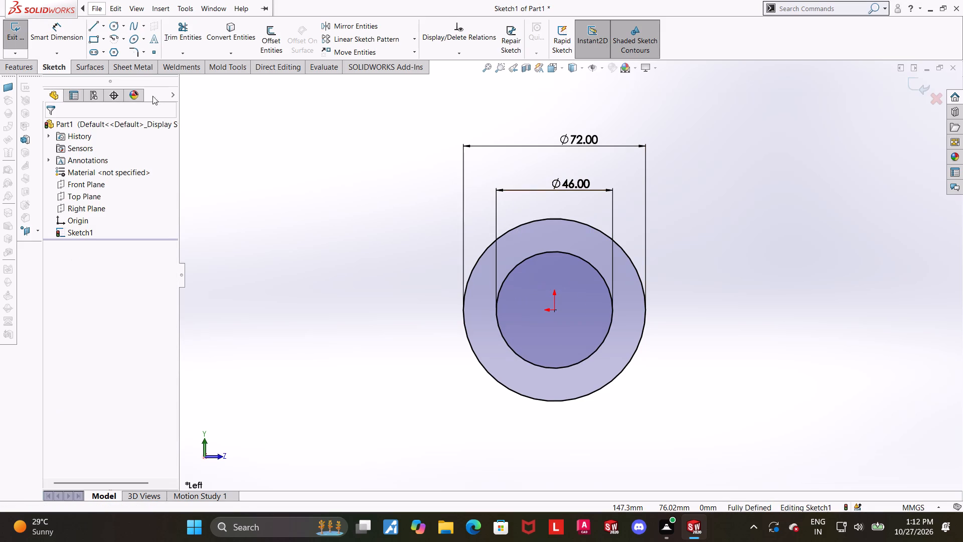
Sketch an arm outline from the outer circle's left quadrant: about 77 mm left, about 12 mm up, and horizontally back into the circle.
{"action": "left_click", "coordinate": [91, 24]}
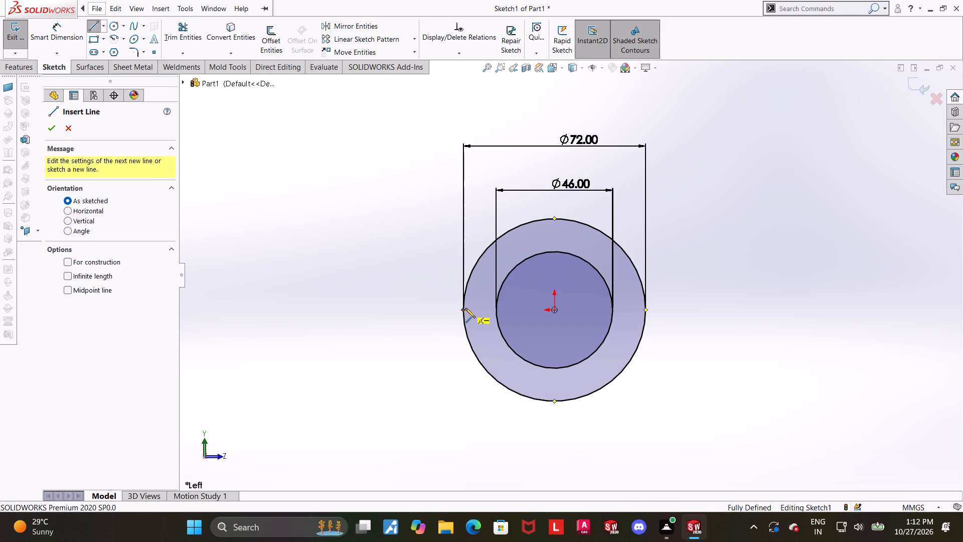
{"action": "left_click", "coordinate": [462, 310]}
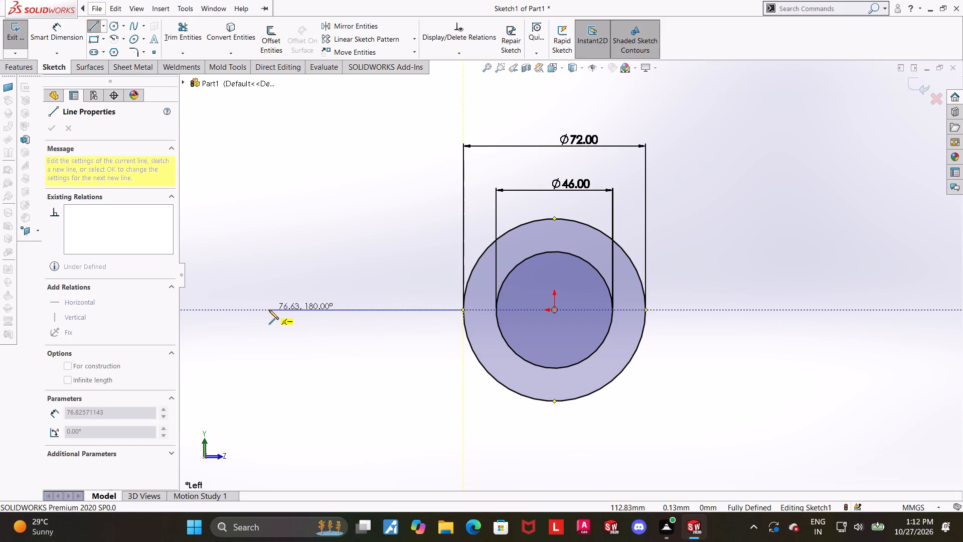
{"action": "left_click", "coordinate": [269, 310]}
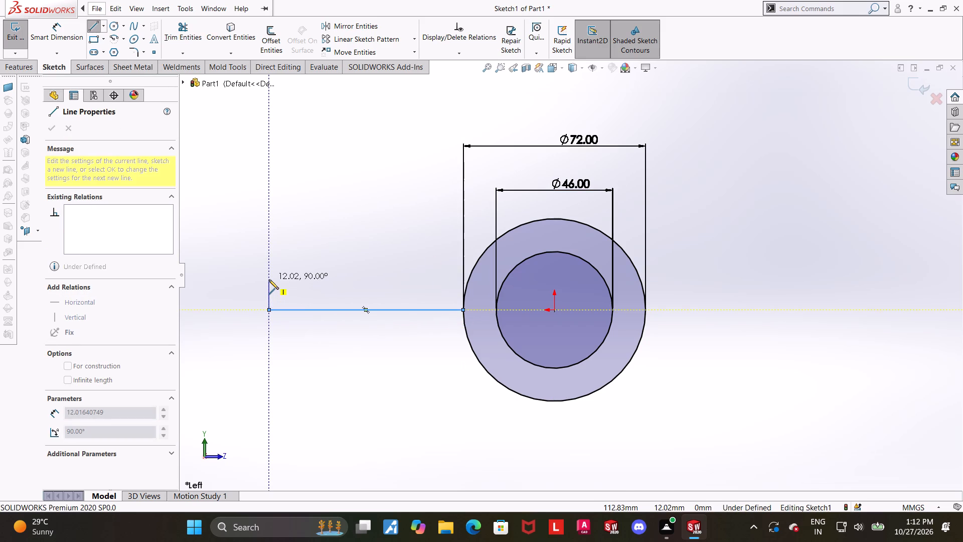
{"action": "left_click", "coordinate": [269, 280]}
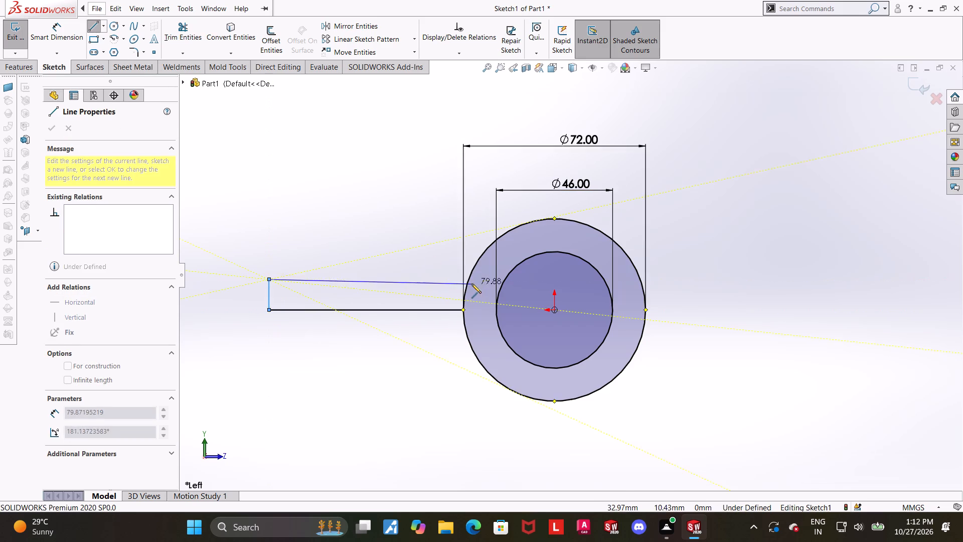
{"action": "left_click", "coordinate": [479, 280]}
{"action": "key", "text": "Escape"}
Trim the upper arm line's overhang inside the outer circle and the arc segment between the two horizontal arm lines.
{"action": "scroll", "coordinate": [497, 270], "scroll_direction": "down", "scroll_amount": 3}
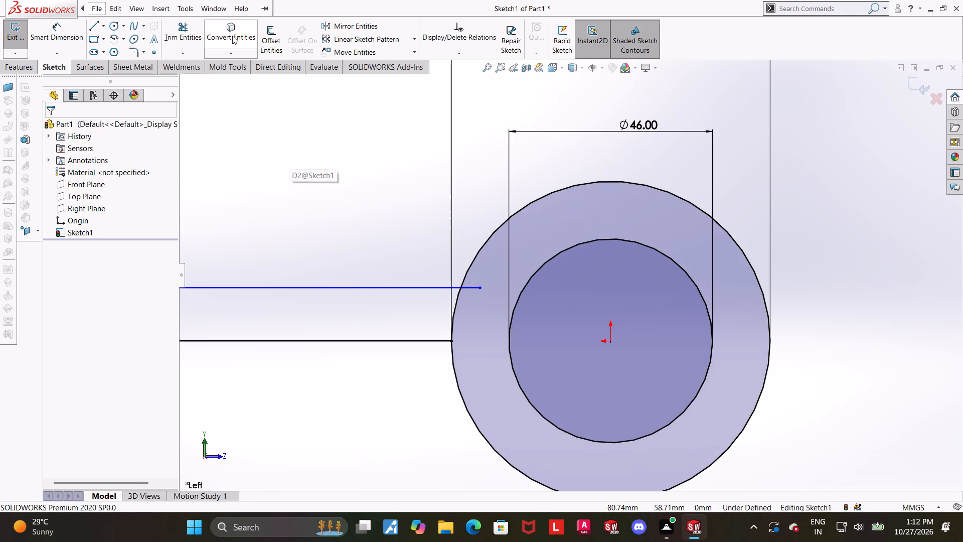
{"action": "left_click", "coordinate": [186, 34]}
{"action": "left_click_drag", "start_coordinate": [470, 297], "coordinate": [472, 279]}
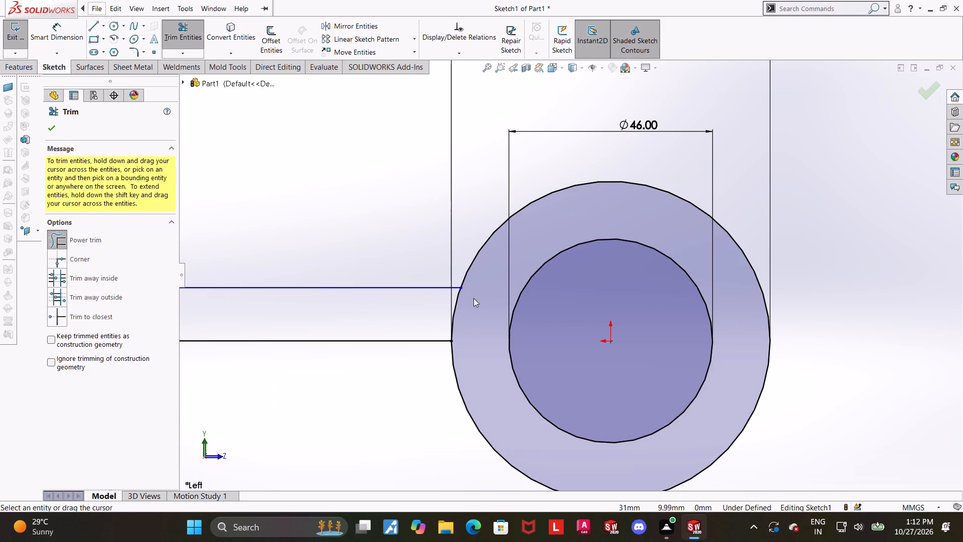
{"action": "left_click_drag", "start_coordinate": [471, 300], "coordinate": [436, 304]}
{"action": "scroll", "coordinate": [456, 309], "scroll_direction": "up", "scroll_amount": 4}
{"action": "scroll", "coordinate": [762, 302], "scroll_direction": "up", "scroll_amount": 1}
{"action": "scroll", "coordinate": [681, 254], "scroll_direction": "down", "scroll_amount": 1}
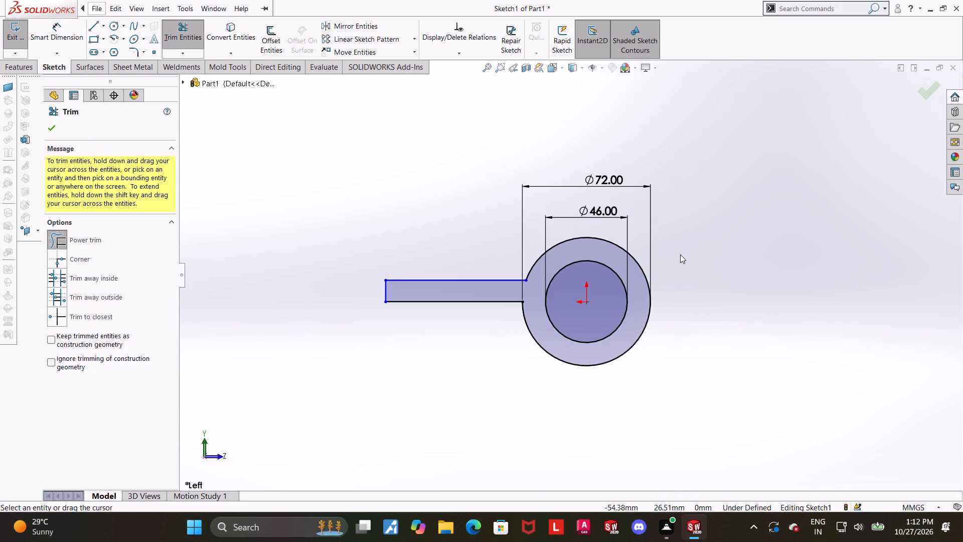
{"action": "scroll", "coordinate": [680, 254], "scroll_direction": "down", "scroll_amount": 1}
{"action": "key", "text": "Escape"}
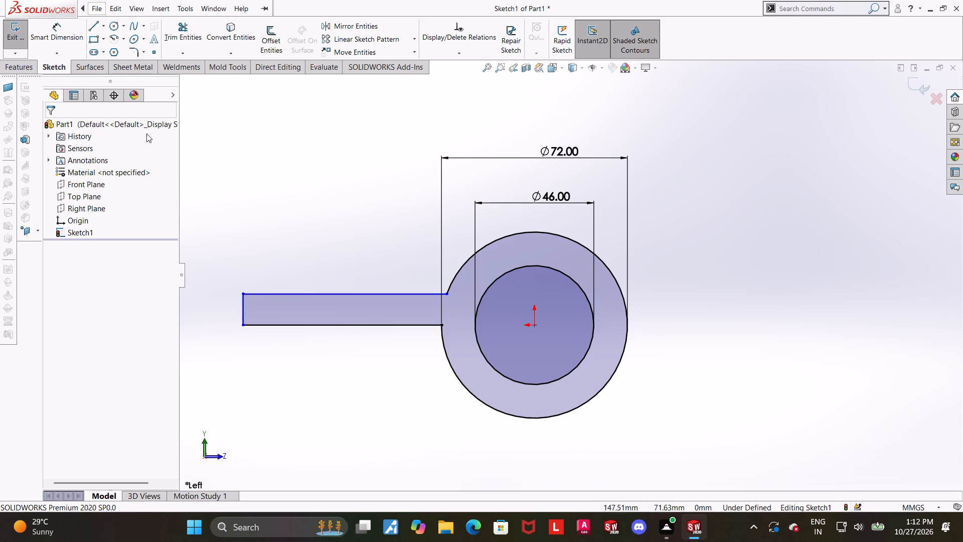
Draw a horizontal centerline across the outer circle's full diameter, from its left quadrant to its right quadrant.
{"action": "left_click", "coordinate": [103, 25]}
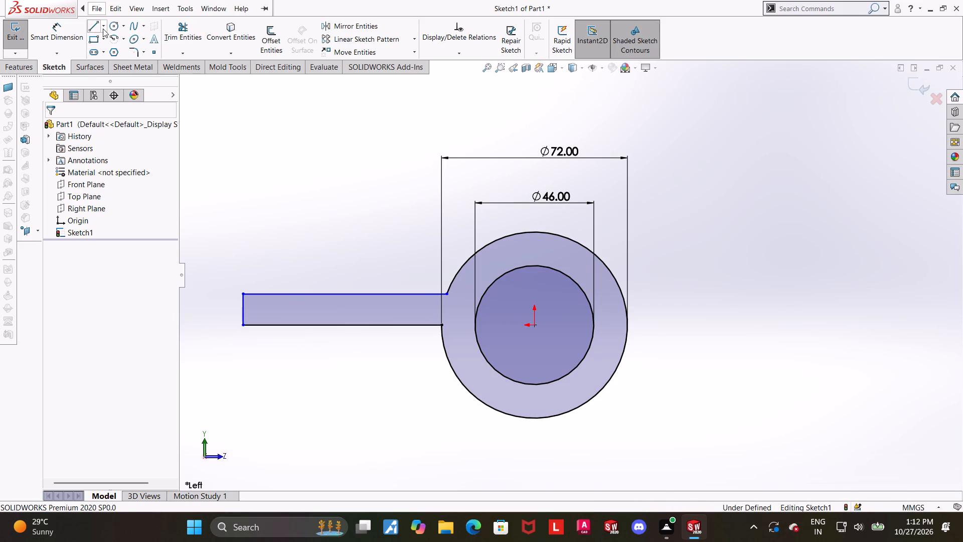
{"action": "left_click", "coordinate": [103, 29]}
{"action": "left_click", "coordinate": [105, 47]}
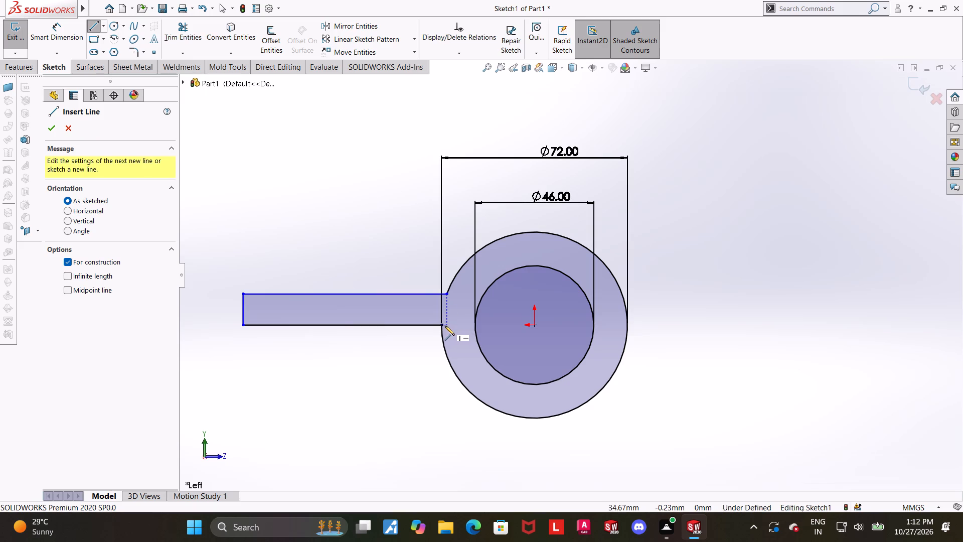
{"action": "left_click", "coordinate": [443, 326]}
{"action": "left_click", "coordinate": [628, 325]}
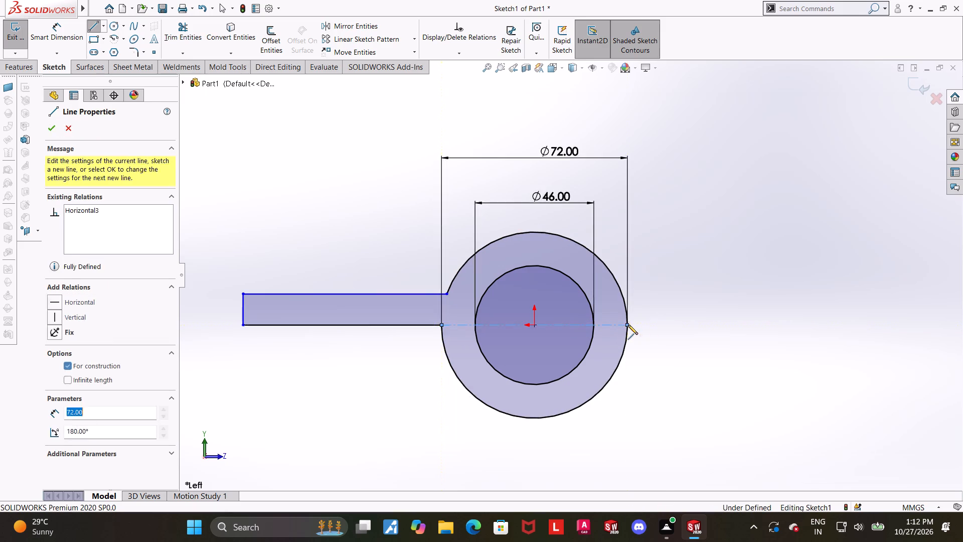
{"action": "key", "text": "Escape"}
{"action": "key", "text": "Escape"}
Trim away the lower halves of both circles below the centerline.
{"action": "left_click", "coordinate": [169, 32]}
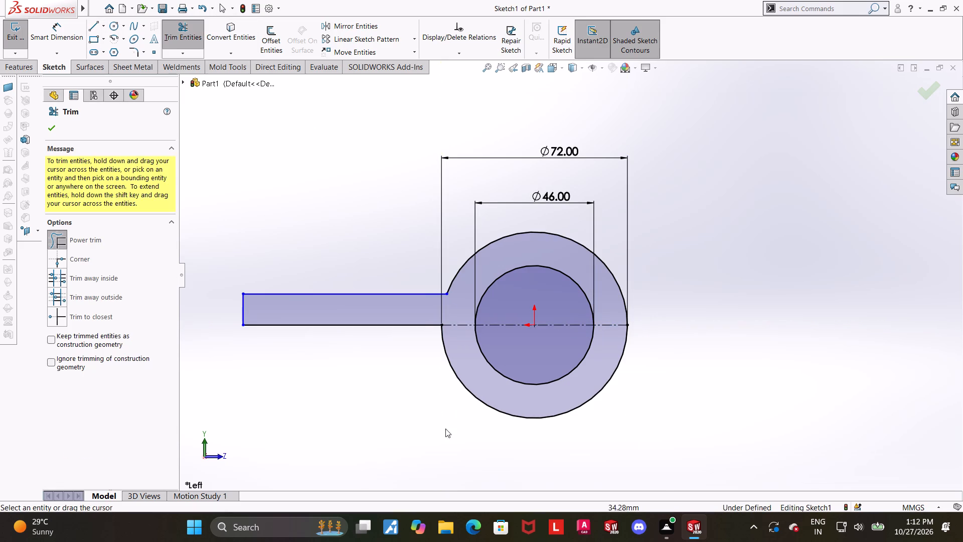
{"action": "left_click_drag", "start_coordinate": [444, 421], "coordinate": [597, 352]}
{"action": "scroll", "coordinate": [664, 375], "scroll_direction": "up", "scroll_amount": 3}
{"action": "key", "text": "Escape"}
{"action": "key", "text": "Escape"}
{"action": "scroll", "coordinate": [545, 243], "scroll_direction": "down", "scroll_amount": 2}
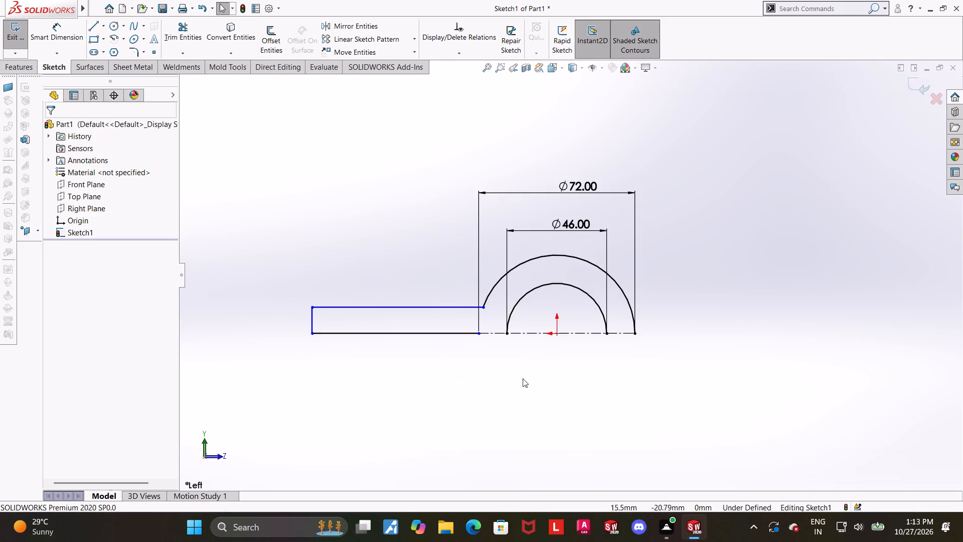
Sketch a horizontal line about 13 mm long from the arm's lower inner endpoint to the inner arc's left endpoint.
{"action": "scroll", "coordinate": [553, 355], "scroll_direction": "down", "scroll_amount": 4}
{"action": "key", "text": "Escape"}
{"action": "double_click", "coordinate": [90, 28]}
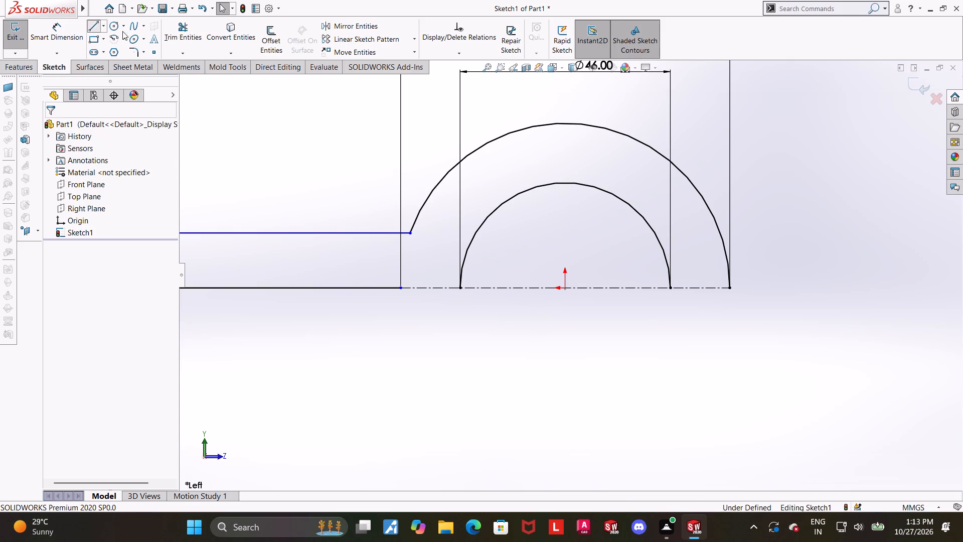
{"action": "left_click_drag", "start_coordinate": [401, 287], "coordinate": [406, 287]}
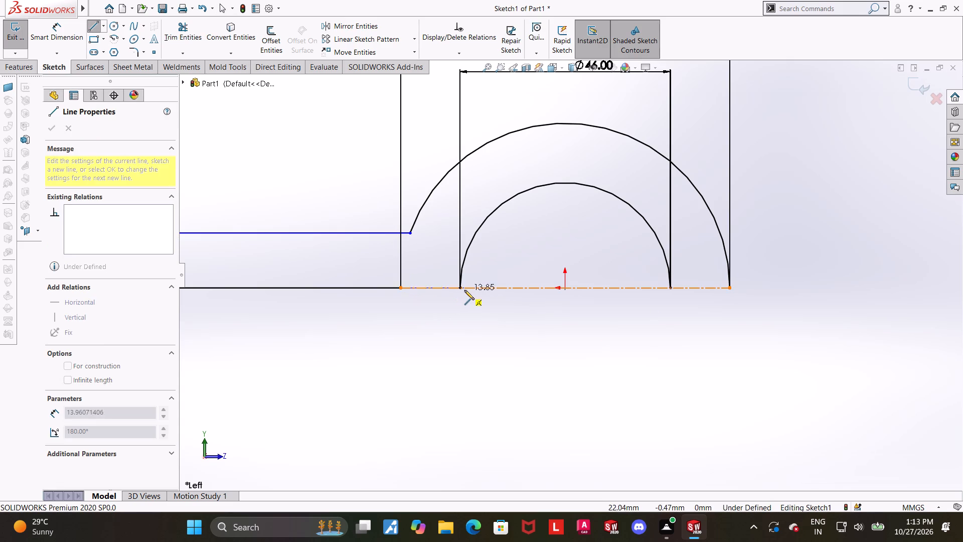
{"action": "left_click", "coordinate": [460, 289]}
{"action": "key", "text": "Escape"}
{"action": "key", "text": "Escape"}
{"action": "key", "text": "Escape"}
Close the ring's right end with a 13 mm horizontal line between the inner and outer arc endpoints.
{"action": "left_click", "coordinate": [97, 24]}
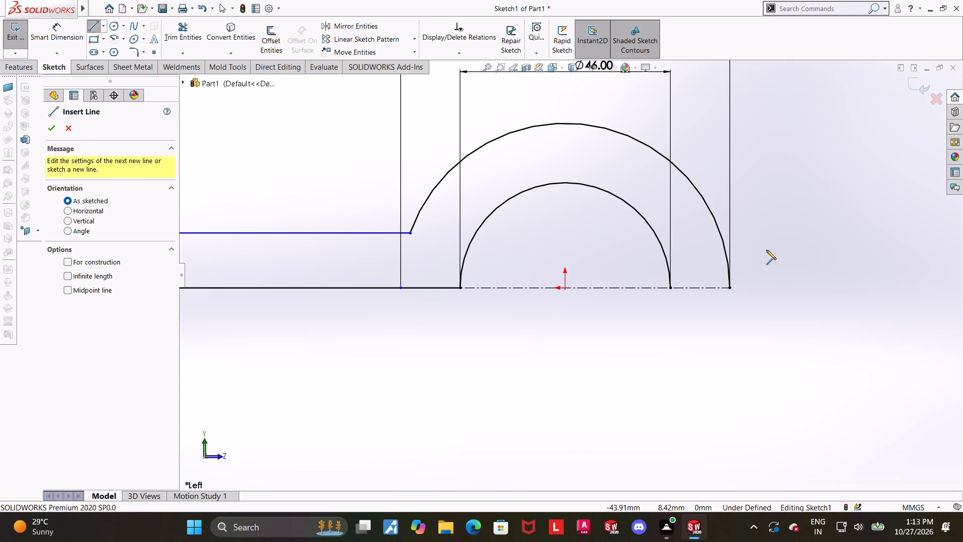
{"action": "left_click", "coordinate": [671, 285]}
{"action": "left_click", "coordinate": [730, 288]}
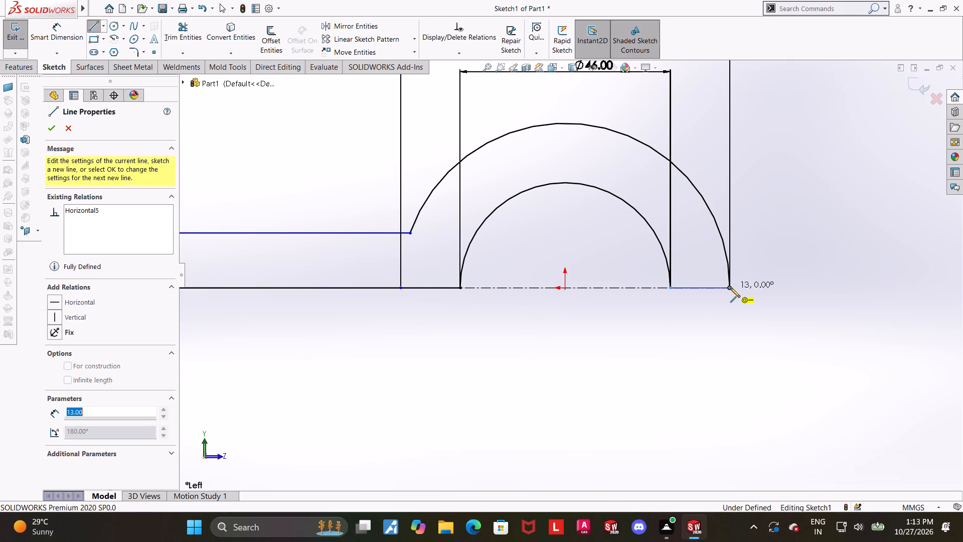
{"action": "key", "text": "Escape"}
{"action": "key", "text": "Escape"}
{"action": "key", "text": "Escape"}
{"action": "scroll", "coordinate": [779, 300], "scroll_direction": "up", "scroll_amount": 3}
{"action": "scroll", "coordinate": [545, 260], "scroll_direction": "down", "scroll_amount": 1}
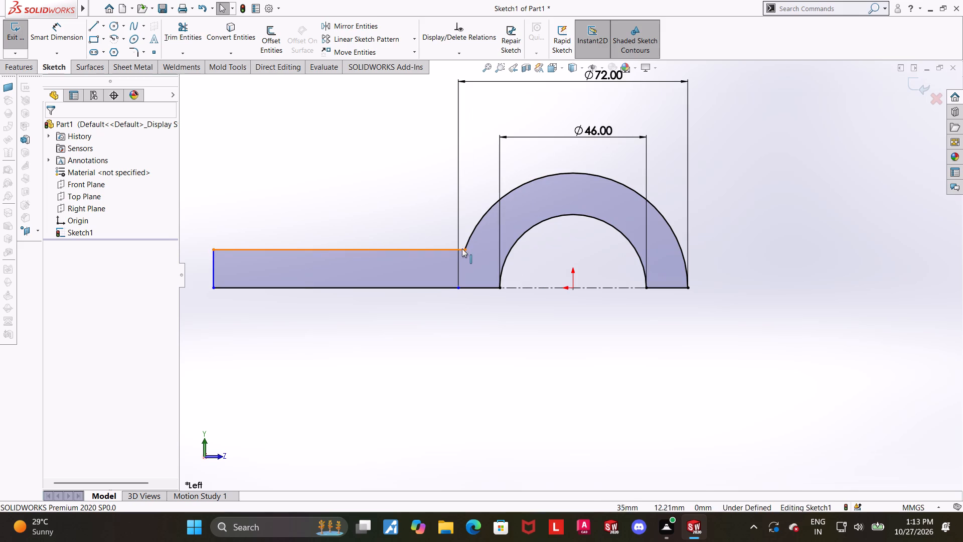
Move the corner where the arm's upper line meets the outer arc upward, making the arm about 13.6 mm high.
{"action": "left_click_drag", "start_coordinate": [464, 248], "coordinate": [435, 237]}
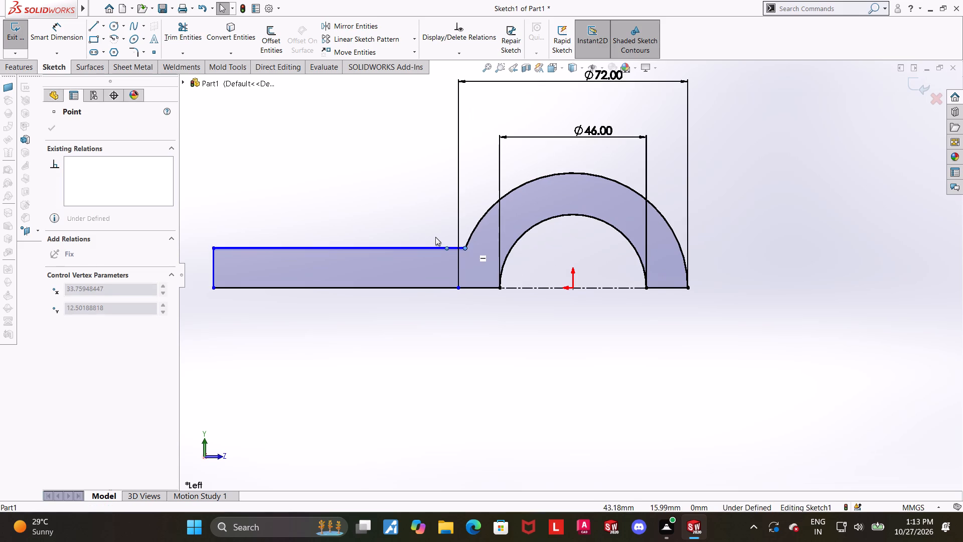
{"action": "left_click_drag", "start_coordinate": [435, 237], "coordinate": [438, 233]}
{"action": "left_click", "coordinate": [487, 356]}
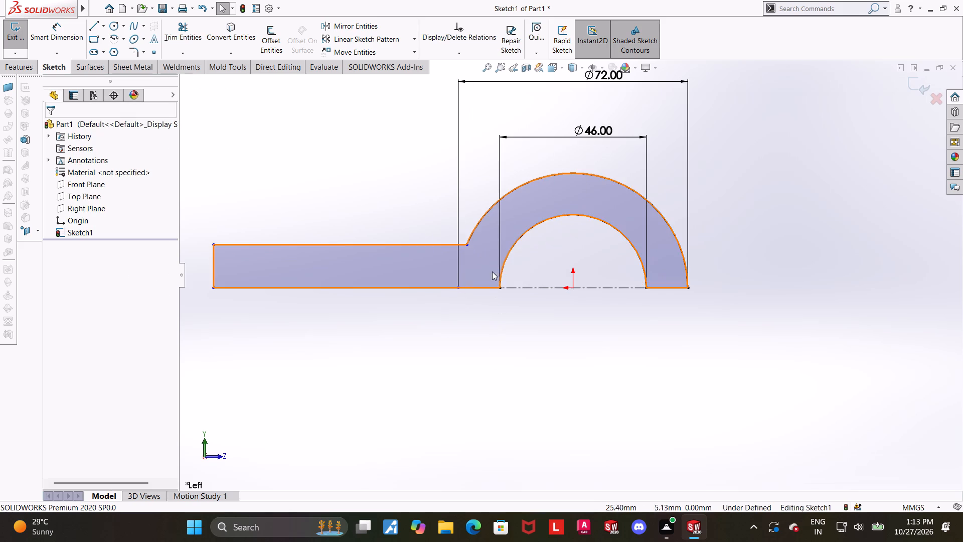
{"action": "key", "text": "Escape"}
Dimension the arm's height between its two horizontal lines as 11 mm.
{"action": "scroll", "coordinate": [471, 279], "scroll_direction": "down", "scroll_amount": 3}
{"action": "scroll", "coordinate": [523, 273], "scroll_direction": "up", "scroll_amount": 2}
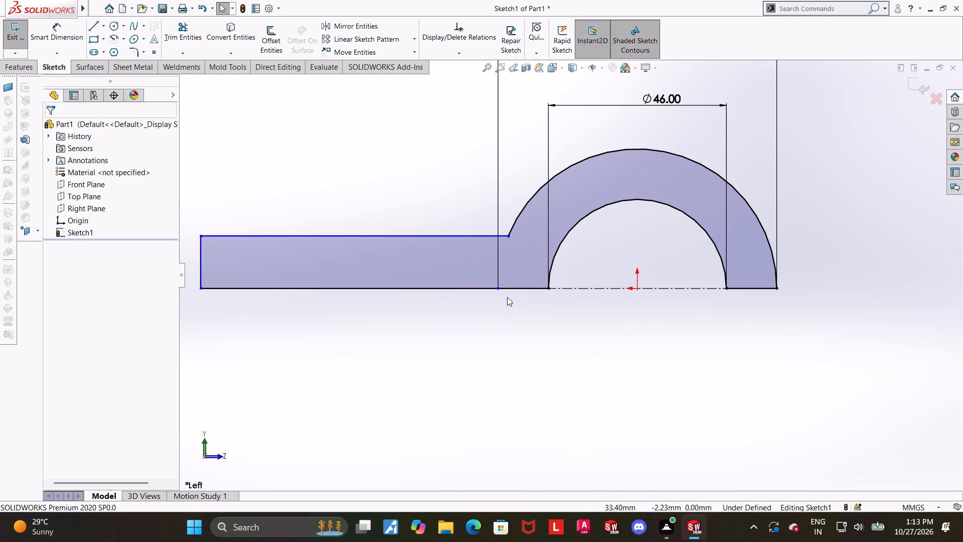
{"action": "left_click", "coordinate": [68, 34]}
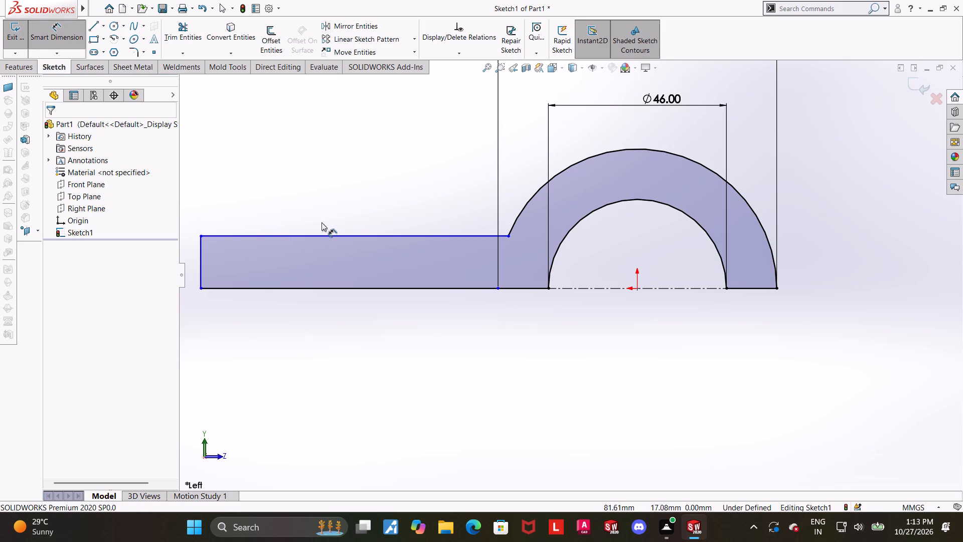
{"action": "left_click", "coordinate": [254, 240]}
{"action": "left_click", "coordinate": [253, 235]}
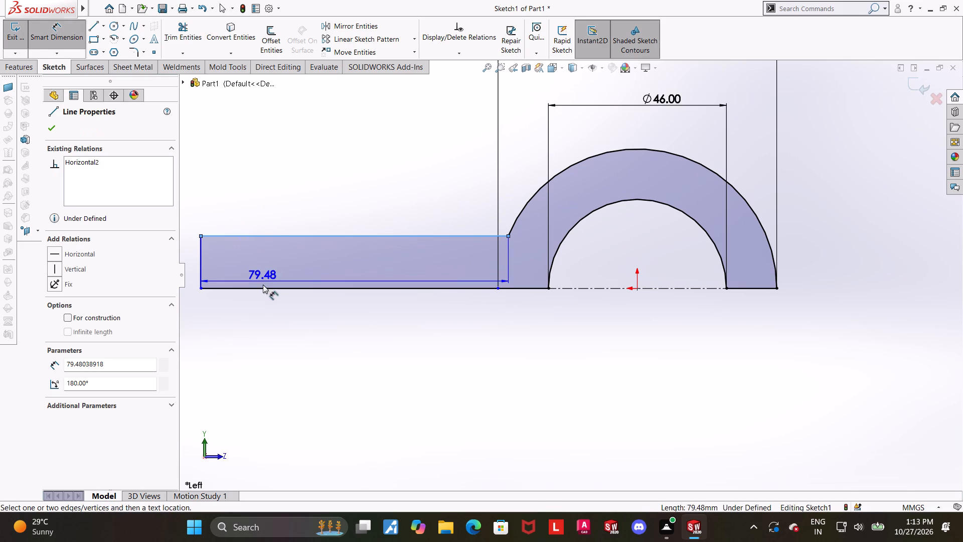
{"action": "left_click", "coordinate": [263, 286]}
{"action": "scroll", "coordinate": [257, 278], "scroll_direction": "up", "scroll_amount": 2}
{"action": "left_click", "coordinate": [239, 264]}
{"action": "type", "text": "11"}
{"action": "key", "text": "Return"}
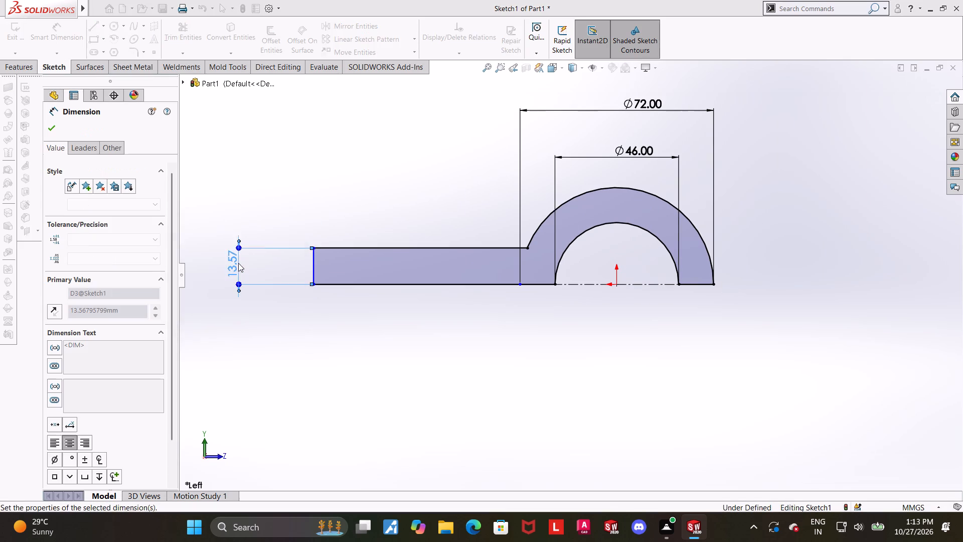
{"action": "key", "text": "Escape"}
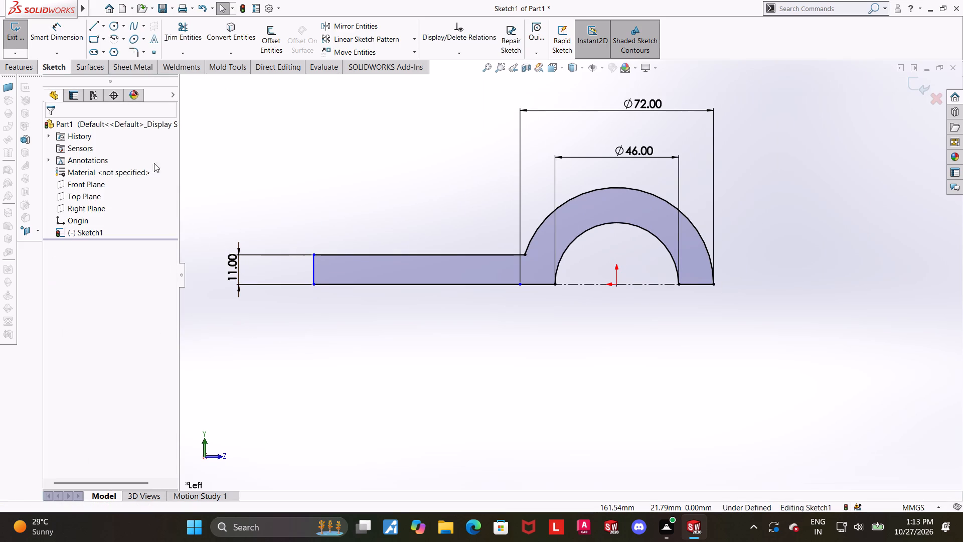
Dimension the overall profile length from the arm's end line to the outer arc's right endpoint as 114 mm.
{"action": "left_click", "coordinate": [61, 39]}
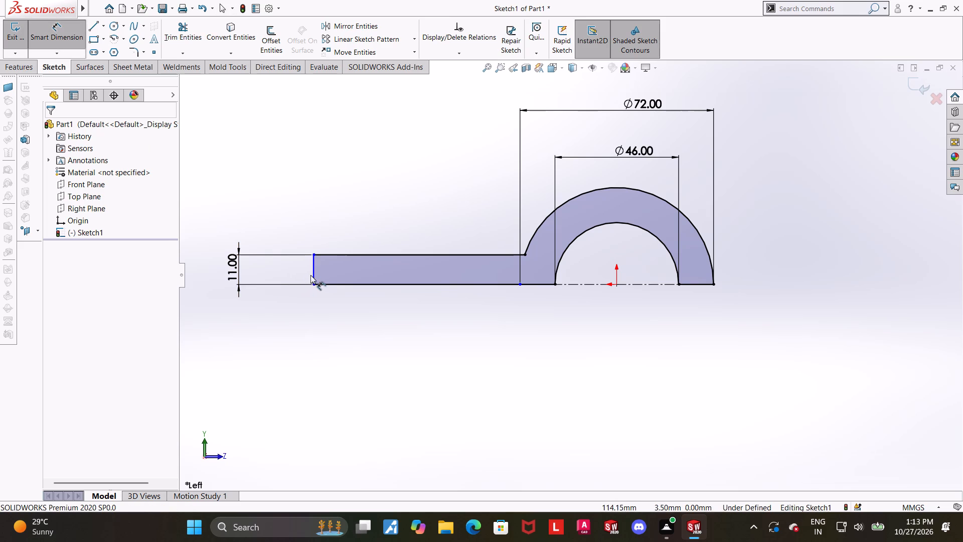
{"action": "left_click", "coordinate": [311, 275]}
{"action": "scroll", "coordinate": [453, 331], "scroll_direction": "up", "scroll_amount": 1}
{"action": "scroll", "coordinate": [578, 311], "scroll_direction": "down", "scroll_amount": 1}
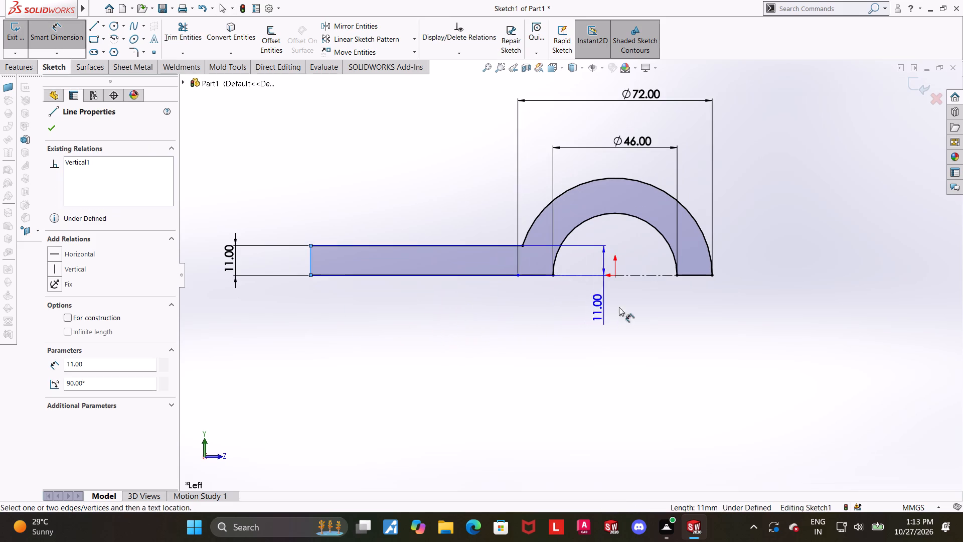
{"action": "left_click", "coordinate": [712, 277]}
{"action": "left_click", "coordinate": [588, 324]}
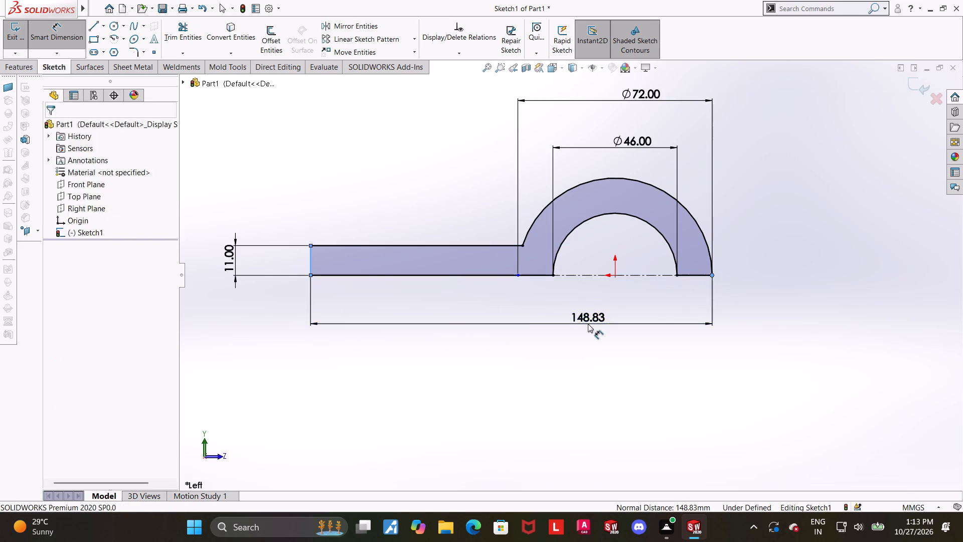
{"action": "type", "text": "114"}
{"action": "key", "text": "Return"}
{"action": "key", "text": "Escape"}
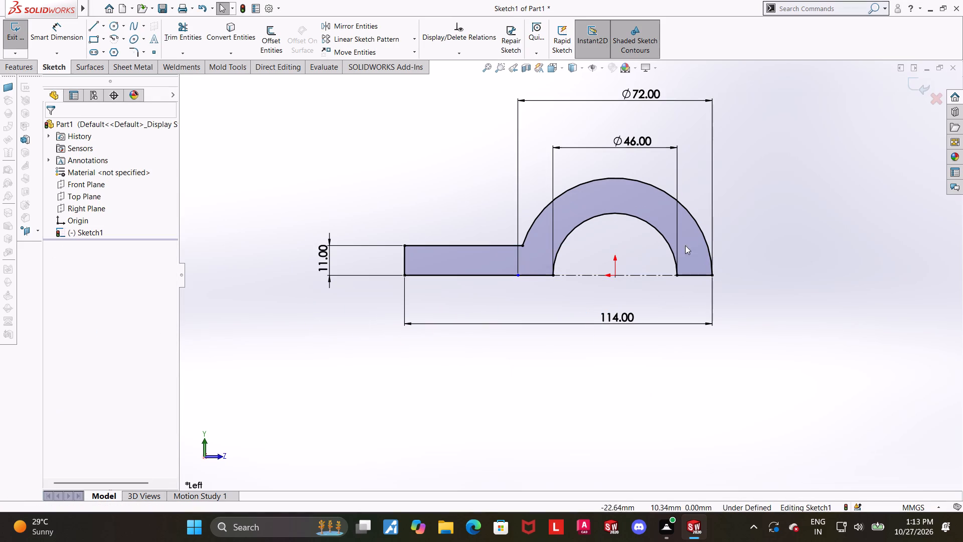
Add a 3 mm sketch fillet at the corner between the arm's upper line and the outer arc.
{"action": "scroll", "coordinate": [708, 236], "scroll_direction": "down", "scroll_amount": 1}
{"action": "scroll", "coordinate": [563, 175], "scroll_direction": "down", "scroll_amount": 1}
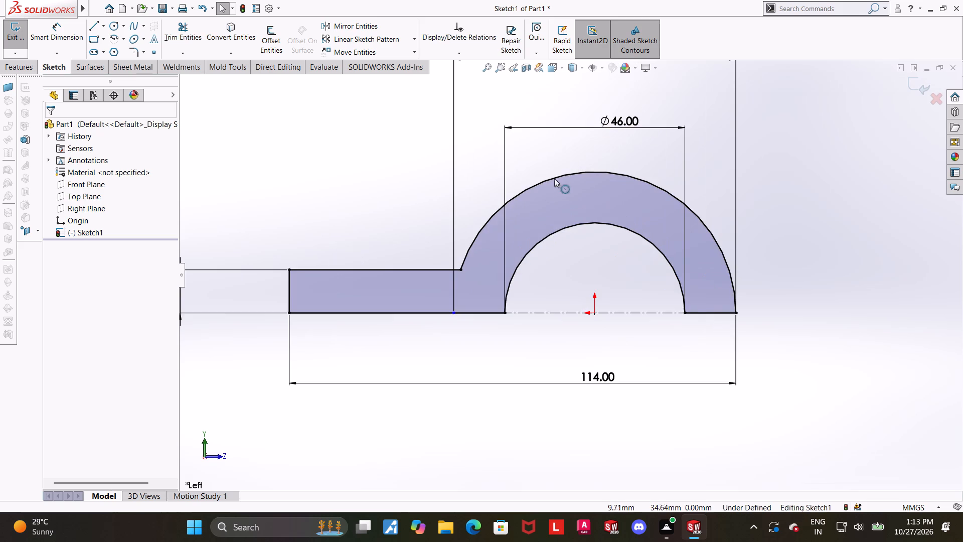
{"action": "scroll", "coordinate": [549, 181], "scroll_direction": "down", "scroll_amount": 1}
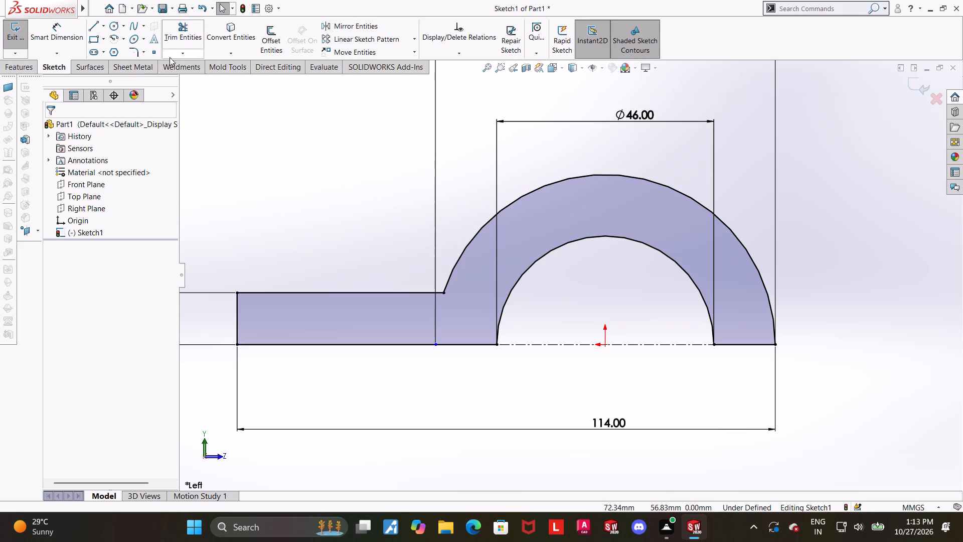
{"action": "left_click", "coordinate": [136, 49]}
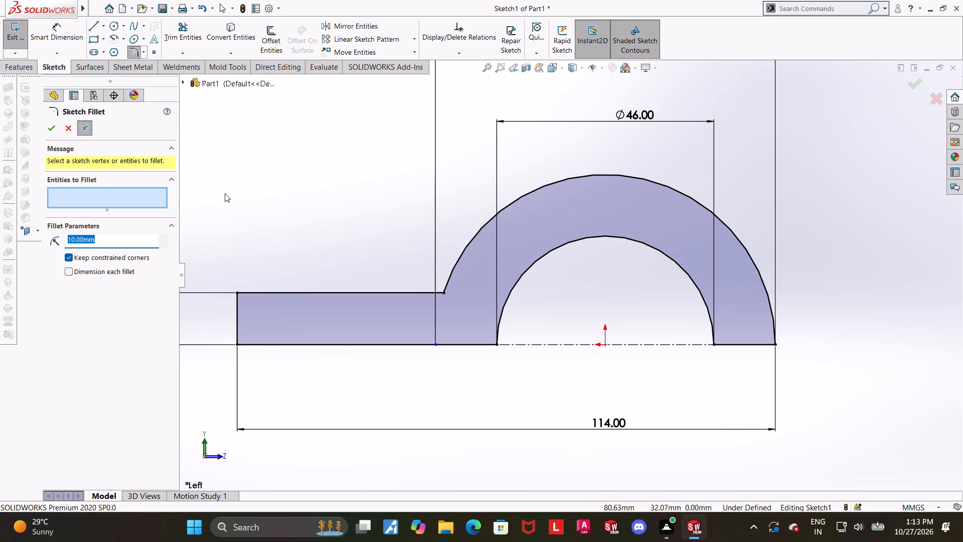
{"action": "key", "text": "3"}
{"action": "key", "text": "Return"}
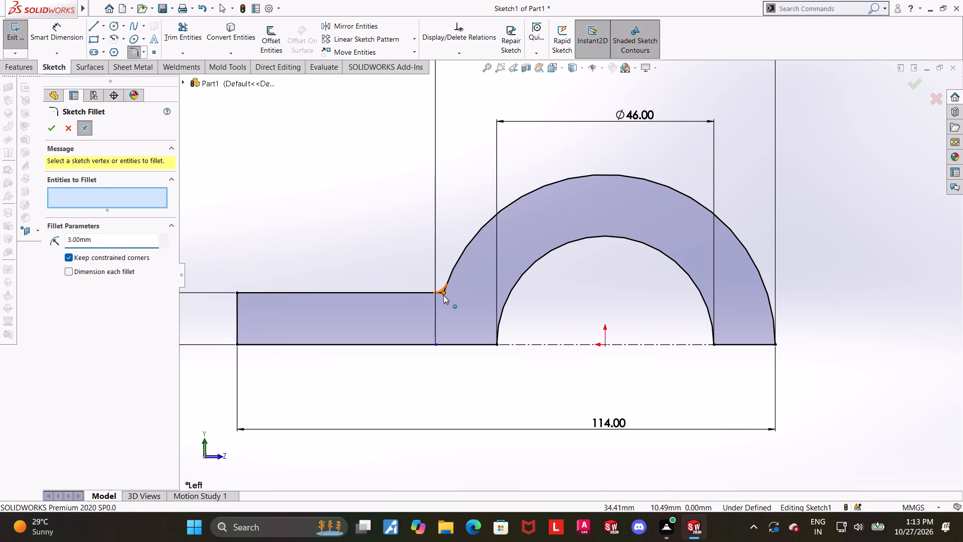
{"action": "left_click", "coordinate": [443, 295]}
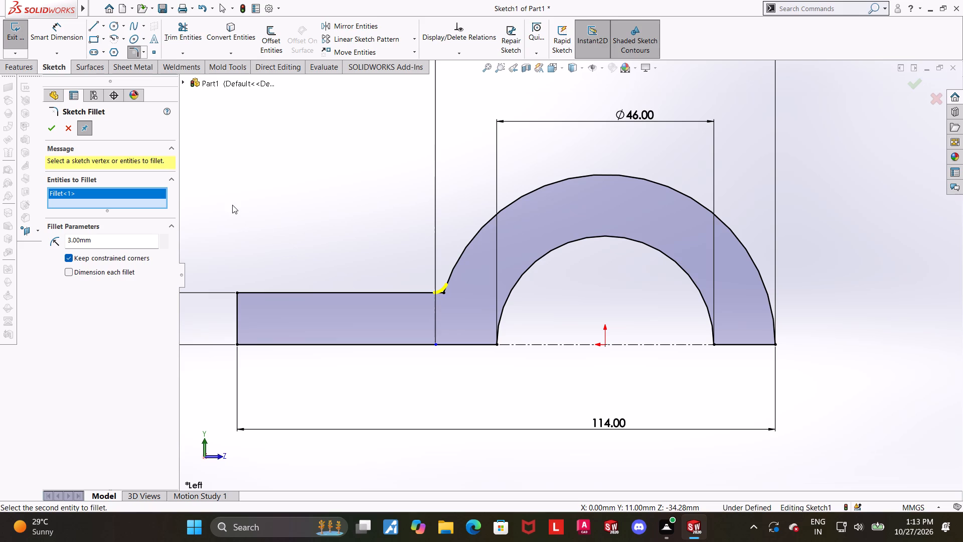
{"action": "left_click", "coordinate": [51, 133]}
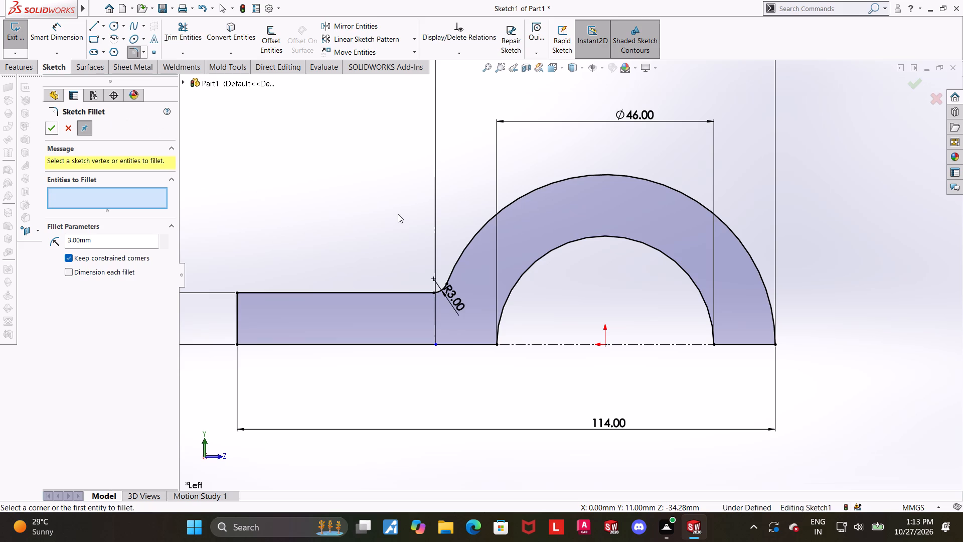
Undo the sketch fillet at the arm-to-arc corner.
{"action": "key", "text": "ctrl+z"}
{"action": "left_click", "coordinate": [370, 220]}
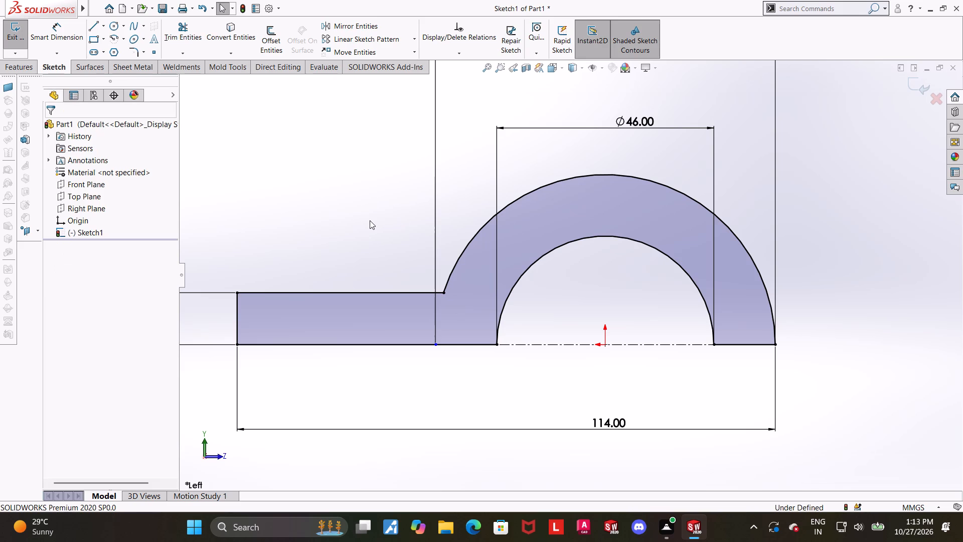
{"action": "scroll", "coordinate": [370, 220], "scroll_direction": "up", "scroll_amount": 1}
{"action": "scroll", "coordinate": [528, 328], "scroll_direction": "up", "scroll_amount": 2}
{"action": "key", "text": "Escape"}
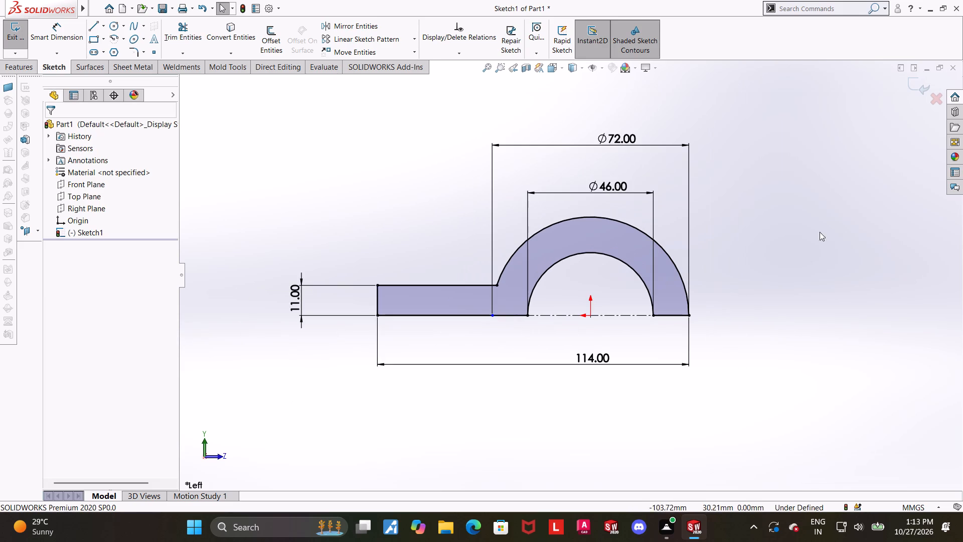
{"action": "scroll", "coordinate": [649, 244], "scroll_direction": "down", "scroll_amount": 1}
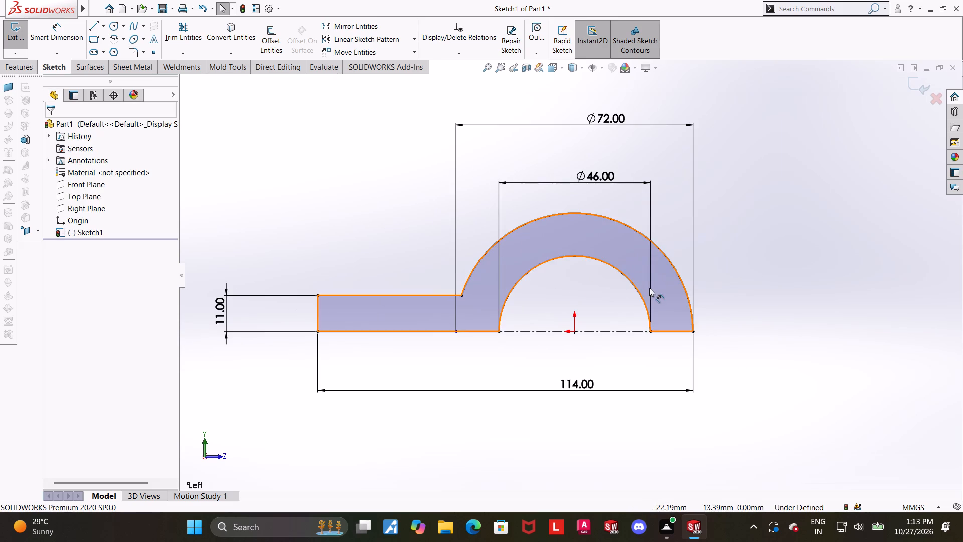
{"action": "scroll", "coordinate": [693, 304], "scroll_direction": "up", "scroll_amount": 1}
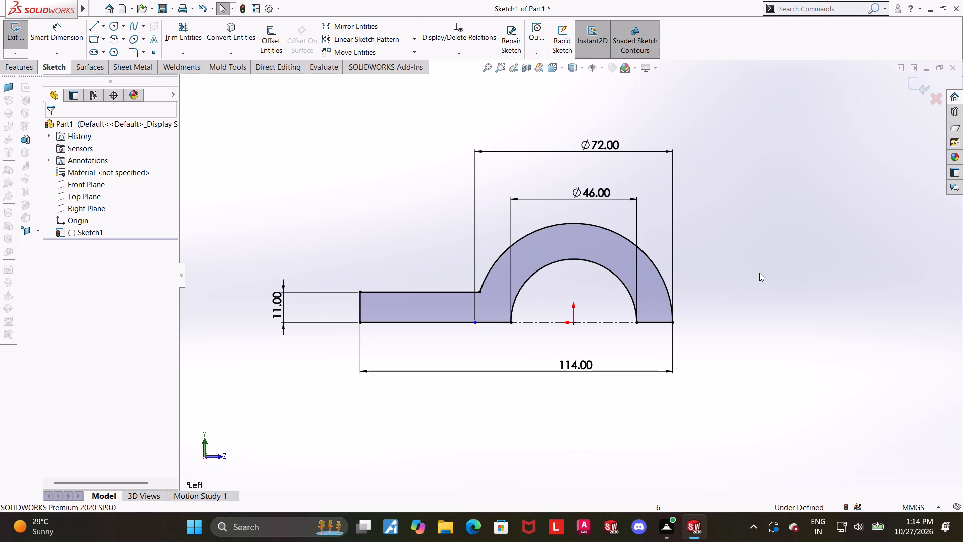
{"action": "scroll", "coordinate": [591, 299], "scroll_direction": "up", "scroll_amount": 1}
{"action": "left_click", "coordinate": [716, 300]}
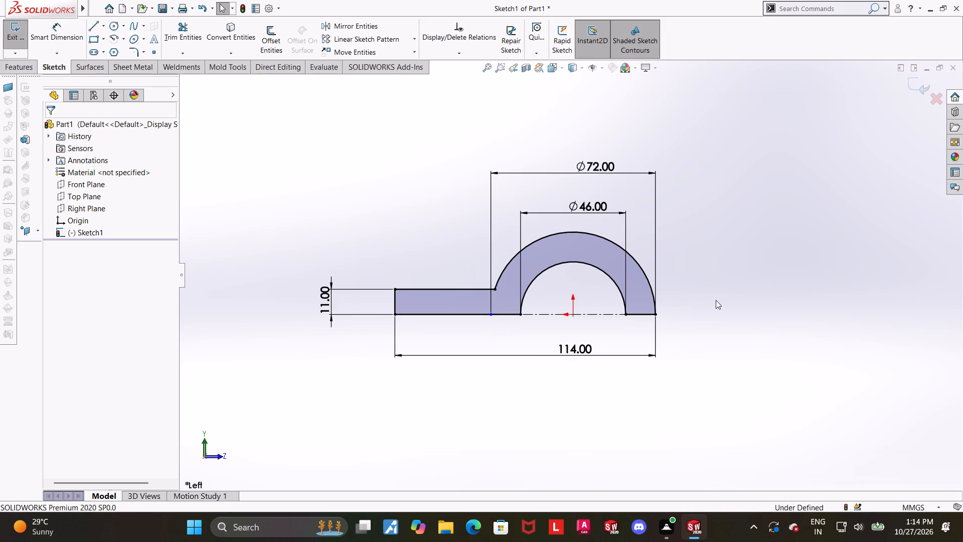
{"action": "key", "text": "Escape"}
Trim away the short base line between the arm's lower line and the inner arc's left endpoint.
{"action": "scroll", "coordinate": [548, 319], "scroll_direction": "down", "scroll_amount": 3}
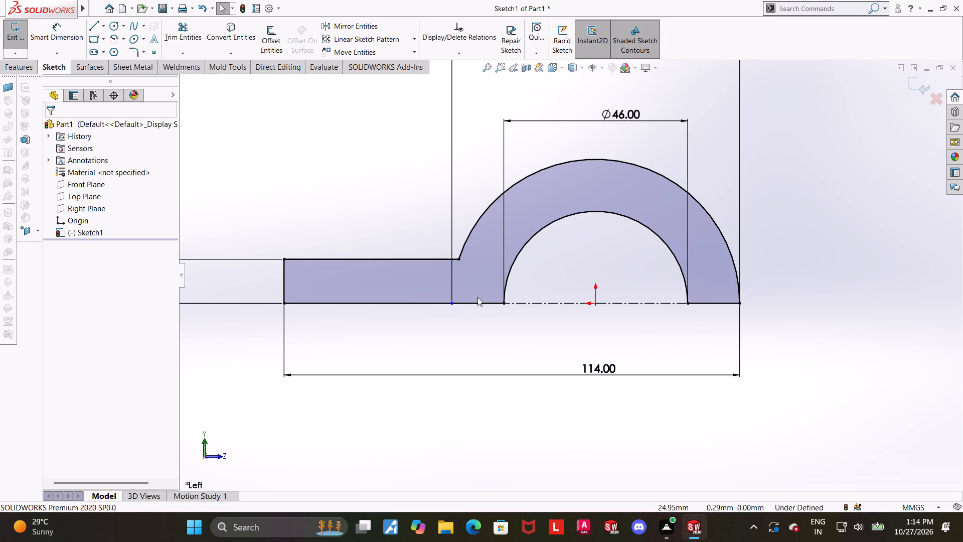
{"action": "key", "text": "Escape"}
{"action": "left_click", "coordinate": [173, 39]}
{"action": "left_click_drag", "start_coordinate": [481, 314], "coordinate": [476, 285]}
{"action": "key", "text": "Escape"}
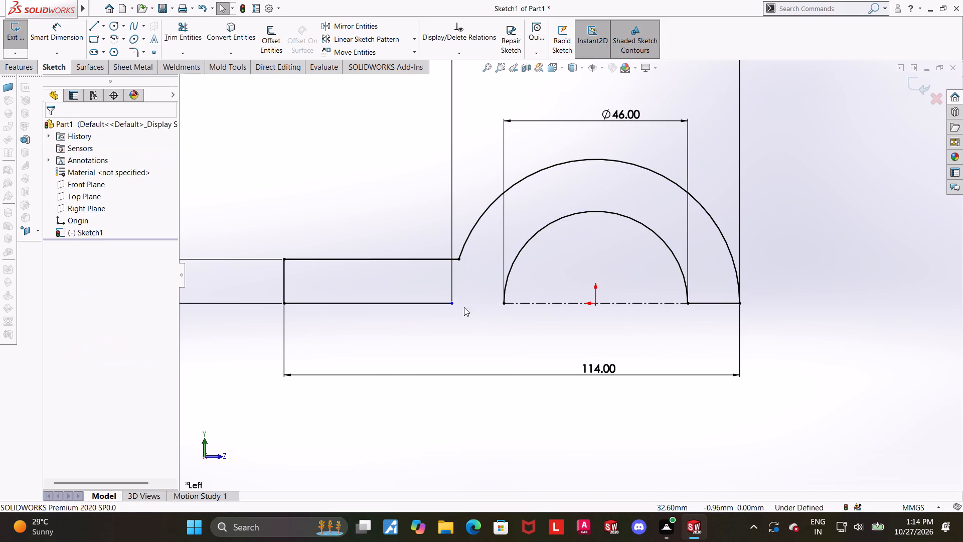
Merge the arm's lower line endpoint with the inner arc's left endpoint and exit the sketch.
{"action": "left_click", "coordinate": [450, 303]}
{"action": "left_click", "coordinate": [503, 305], "text": "ctrl"}
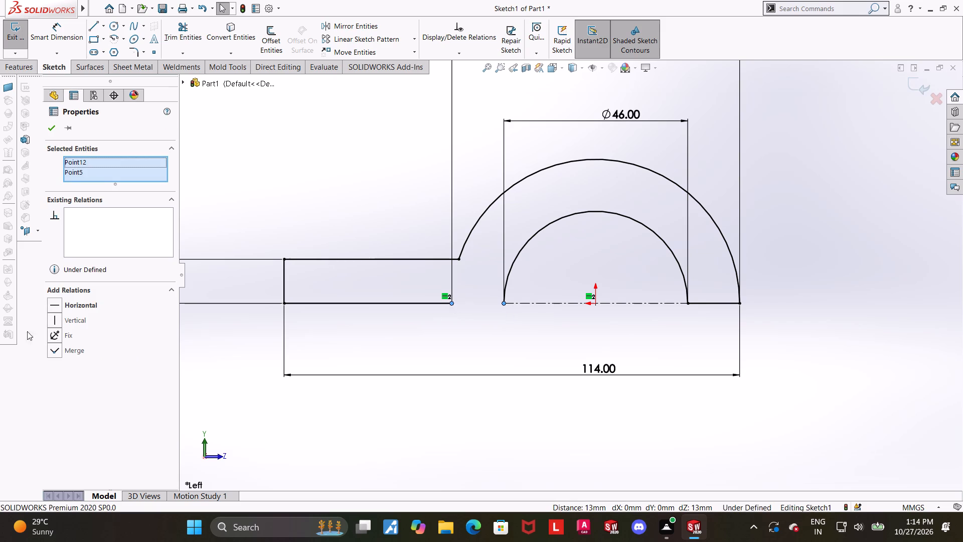
{"action": "left_click", "coordinate": [52, 348]}
{"action": "left_click", "coordinate": [845, 289]}
{"action": "scroll", "coordinate": [844, 289], "scroll_direction": "up", "scroll_amount": 5}
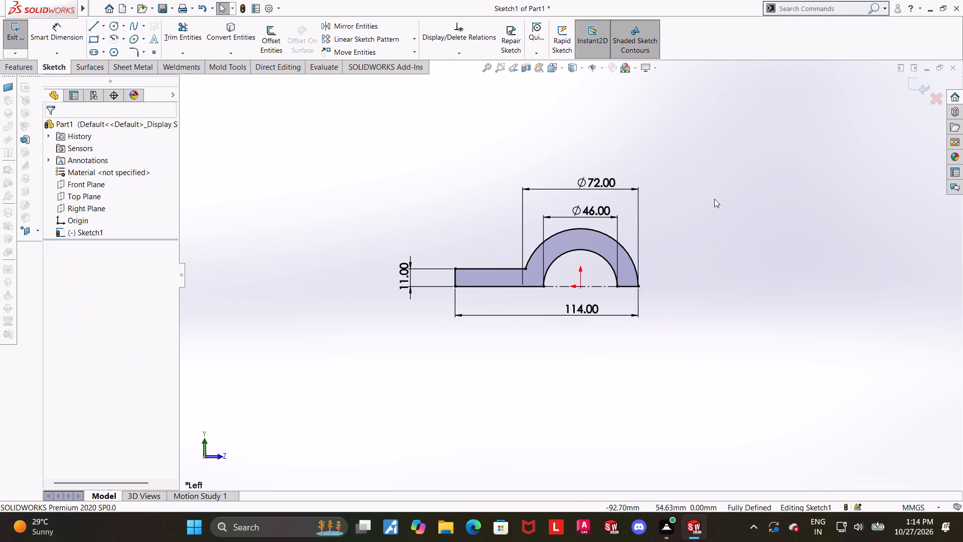
{"action": "scroll", "coordinate": [490, 224], "scroll_direction": "down", "scroll_amount": 2}
{"action": "key", "text": "Escape"}
{"action": "left_click", "coordinate": [910, 84]}
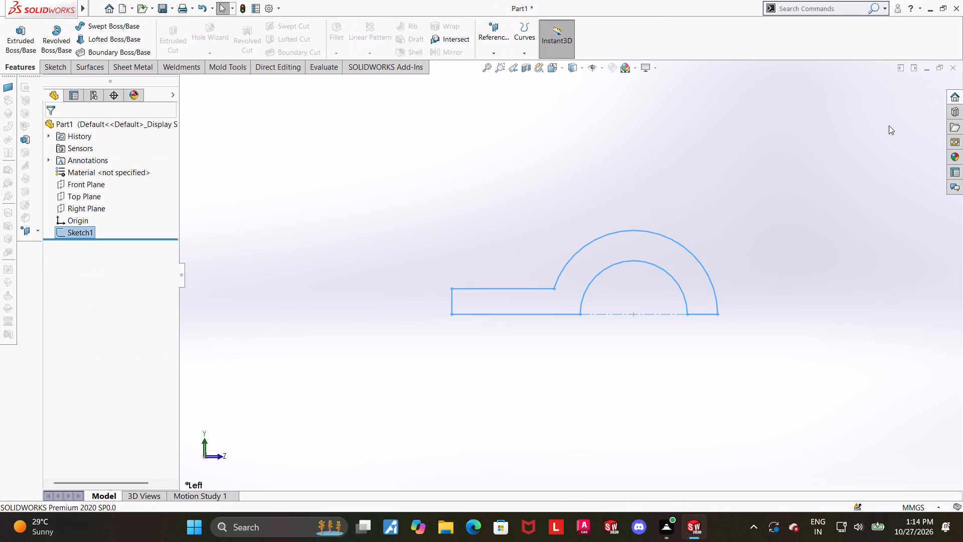
Extrude the half-ring and arm profile as a boss with a Mid Plane end condition and a 50 mm depth.
{"action": "middle_click_drag", "start_coordinate": [832, 169], "coordinate": [826, 172]}
{"action": "left_click", "coordinate": [32, 36]}
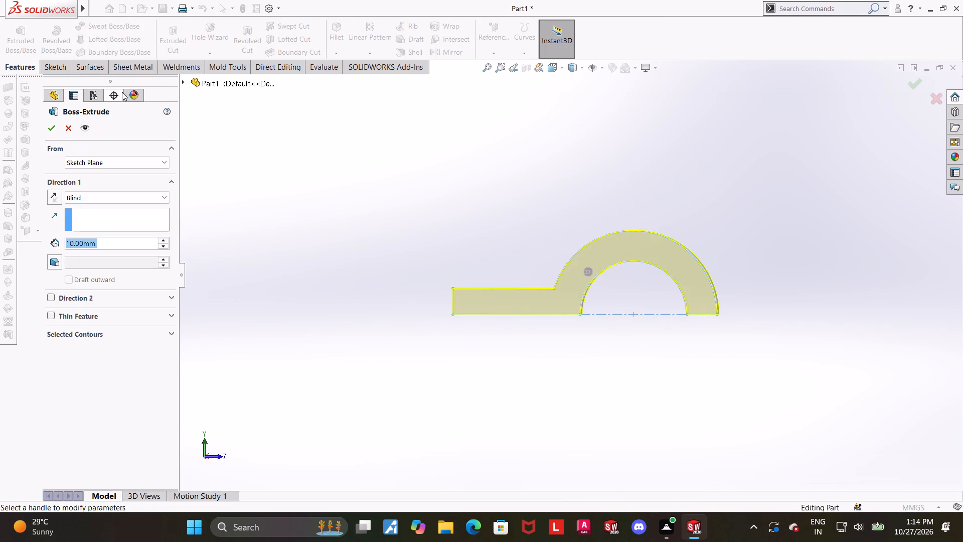
{"action": "left_click", "coordinate": [86, 193]}
{"action": "left_click", "coordinate": [85, 255]}
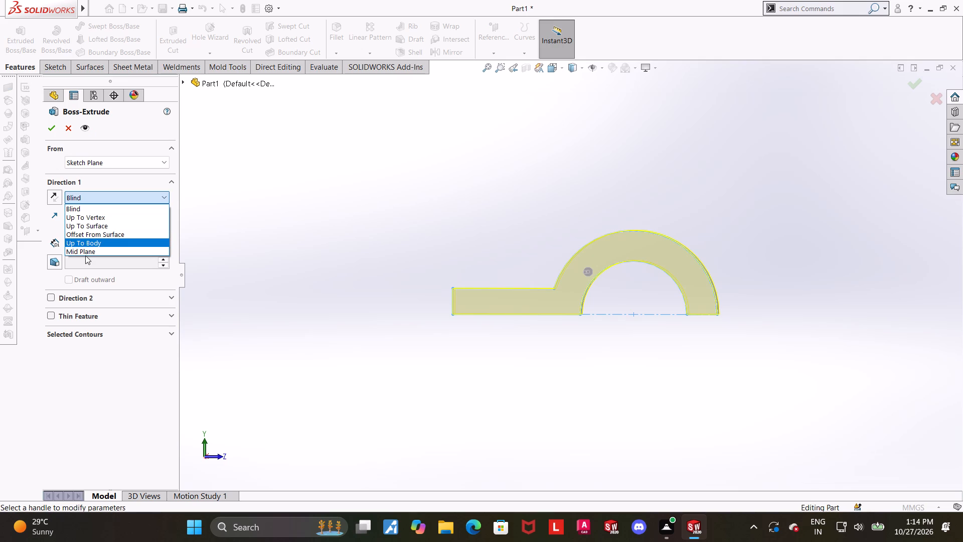
{"action": "left_click", "coordinate": [84, 253]}
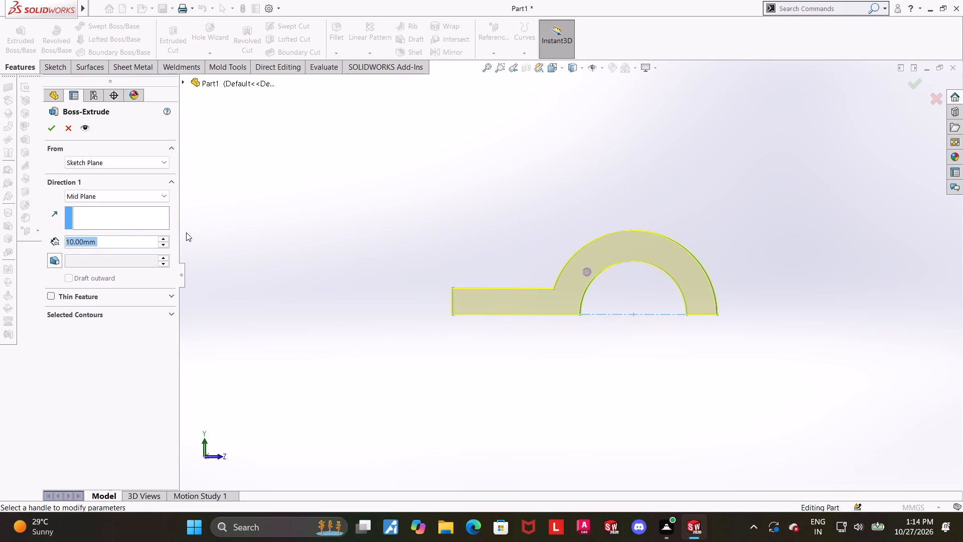
{"action": "type", "text": "50"}
{"action": "key", "text": "Return"}
{"action": "left_click", "coordinate": [58, 128]}
{"action": "left_click", "coordinate": [341, 262]}
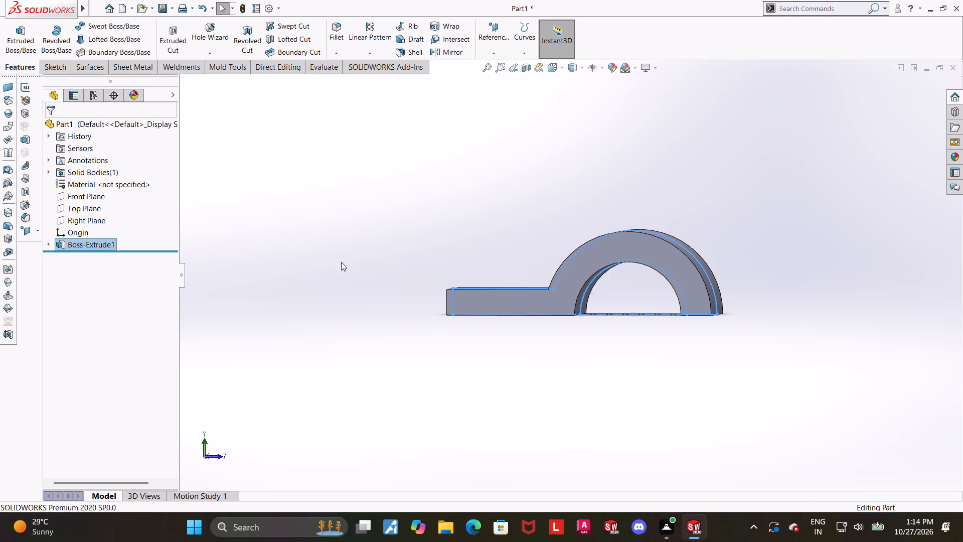
Fillet the two vertical corner edges at the free end of the arm with a 14 mm radius.
{"action": "middle_click_drag", "start_coordinate": [490, 308], "coordinate": [504, 328]}
{"action": "scroll", "coordinate": [612, 286], "scroll_direction": "down", "scroll_amount": 1}
{"action": "middle_click_drag", "start_coordinate": [611, 291], "coordinate": [585, 338]}
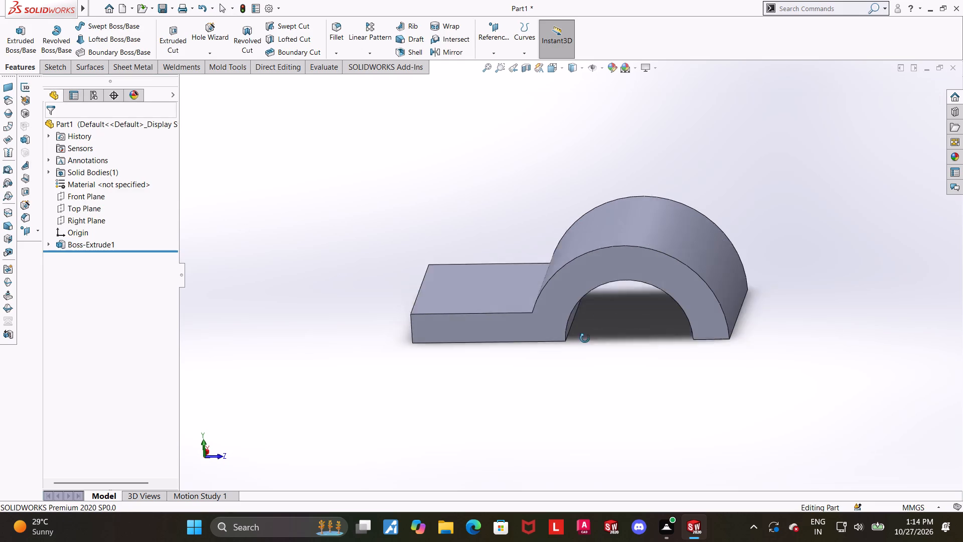
{"action": "middle_click_drag", "start_coordinate": [585, 338], "coordinate": [581, 351]}
{"action": "middle_click_drag", "start_coordinate": [554, 357], "coordinate": [574, 365]}
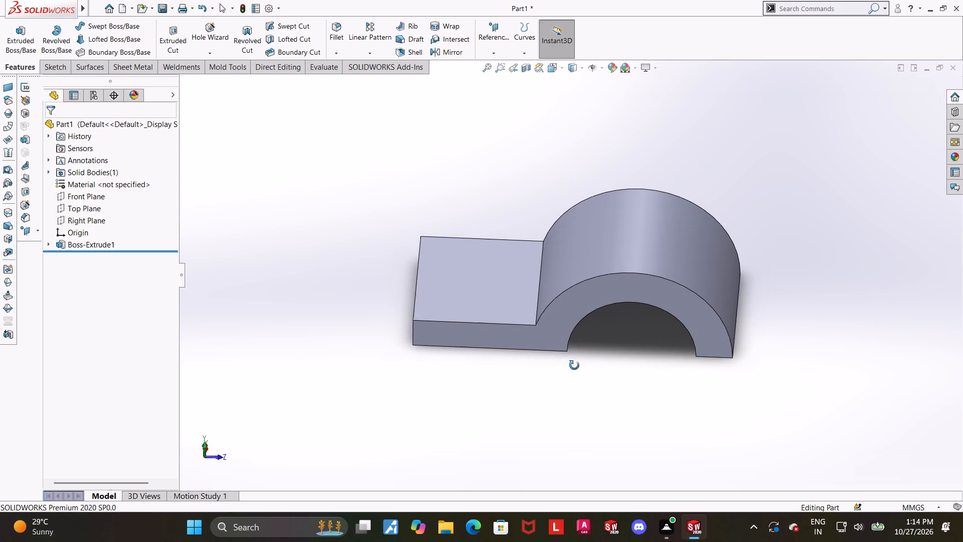
{"action": "middle_click_drag", "start_coordinate": [574, 365], "coordinate": [575, 369]}
{"action": "scroll", "coordinate": [526, 330], "scroll_direction": "down", "scroll_amount": 1}
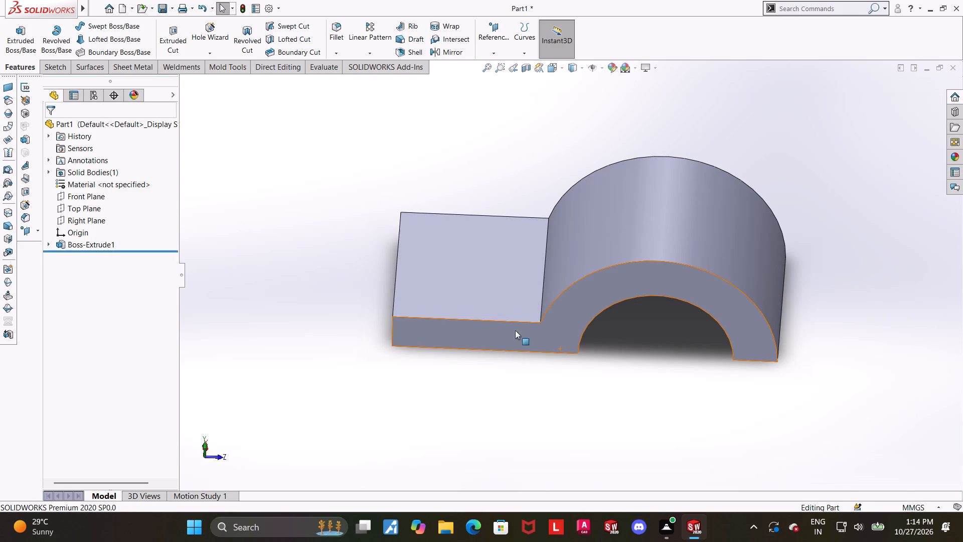
{"action": "left_click", "coordinate": [329, 27]}
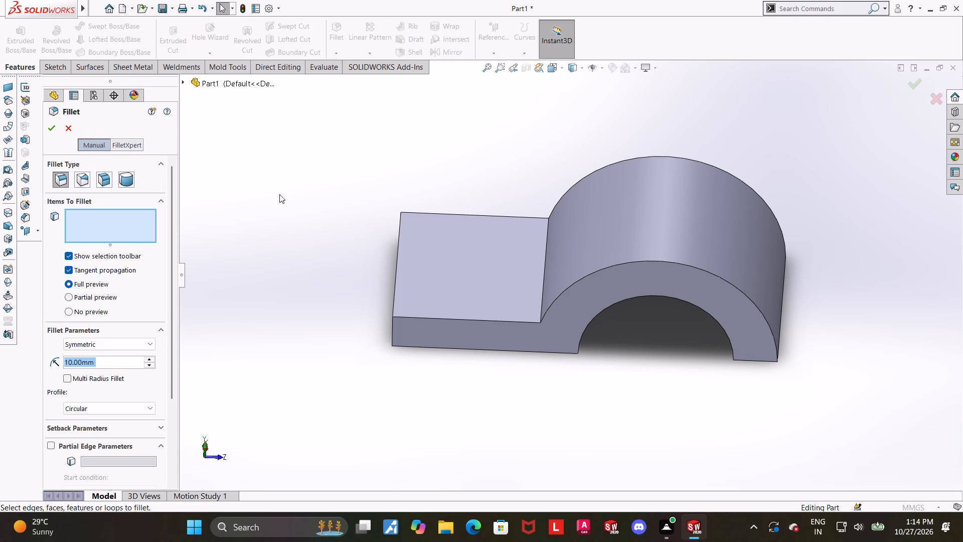
{"action": "key", "text": "1"}
{"action": "key", "text": "4"}
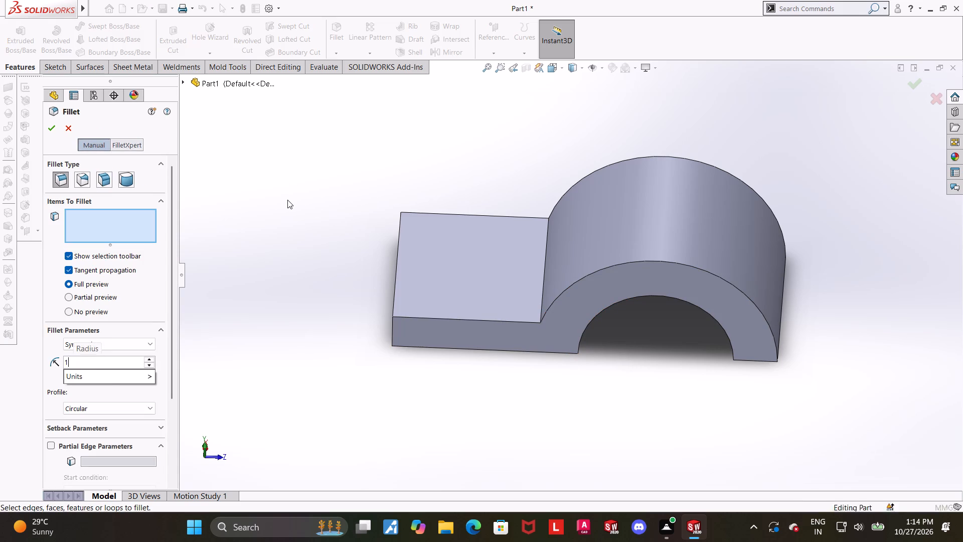
{"action": "key", "text": "Return"}
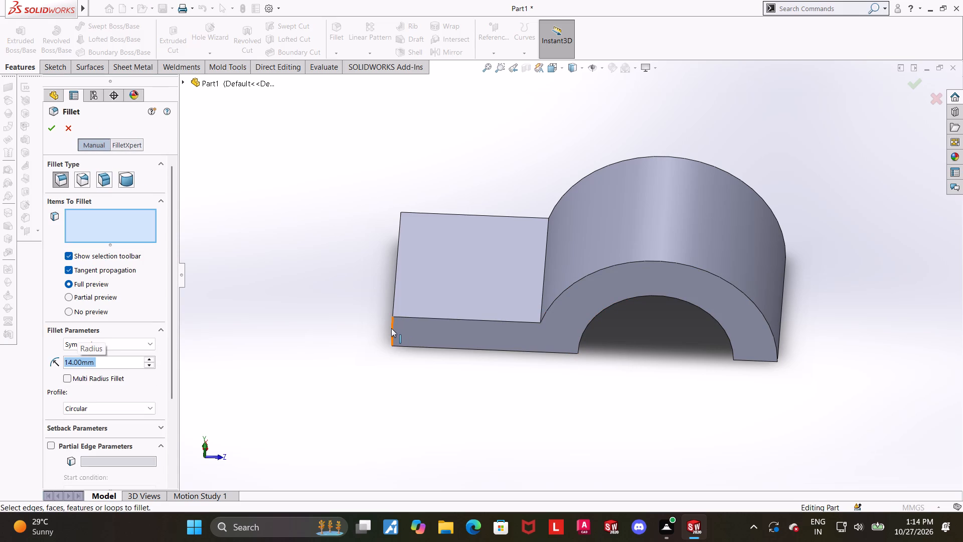
{"action": "left_click", "coordinate": [391, 328]}
{"action": "middle_click_drag", "start_coordinate": [397, 304], "coordinate": [528, 335]}
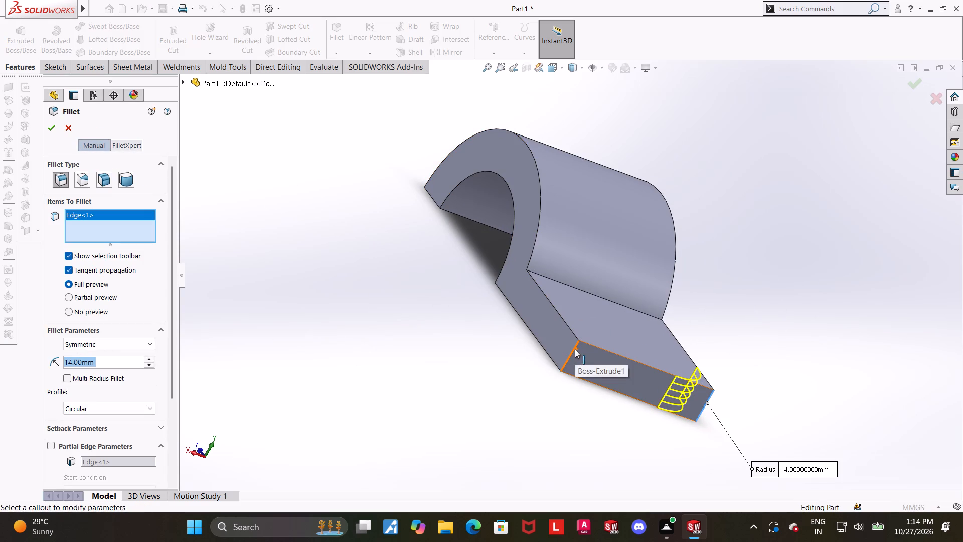
{"action": "left_click", "coordinate": [575, 349]}
{"action": "scroll", "coordinate": [845, 344], "scroll_direction": "up", "scroll_amount": 1}
{"action": "middle_click_drag", "start_coordinate": [840, 345], "coordinate": [697, 326]}
{"action": "scroll", "coordinate": [701, 328], "scroll_direction": "up", "scroll_amount": 1}
{"action": "middle_click_drag", "start_coordinate": [717, 245], "coordinate": [731, 279]}
{"action": "scroll", "coordinate": [644, 259], "scroll_direction": "down", "scroll_amount": 2}
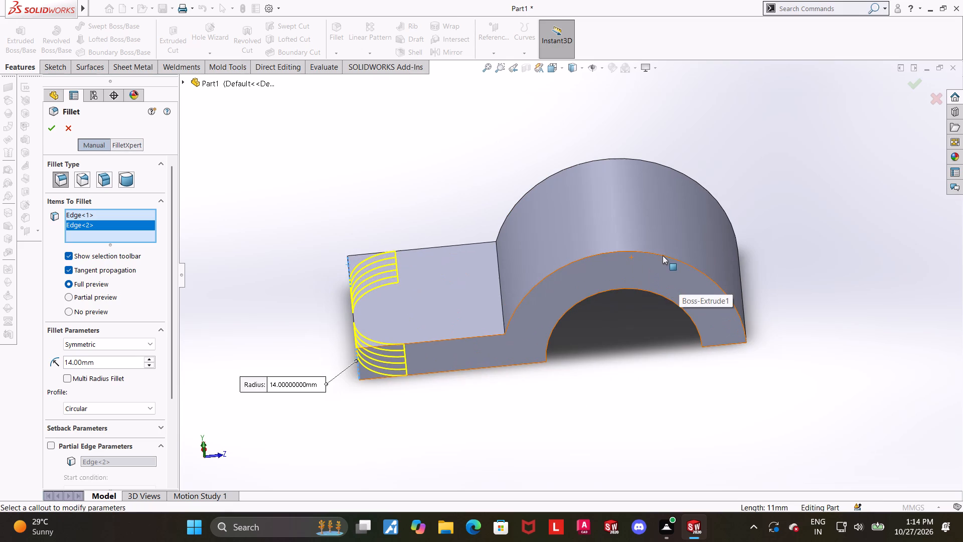
{"action": "left_click", "coordinate": [49, 129]}
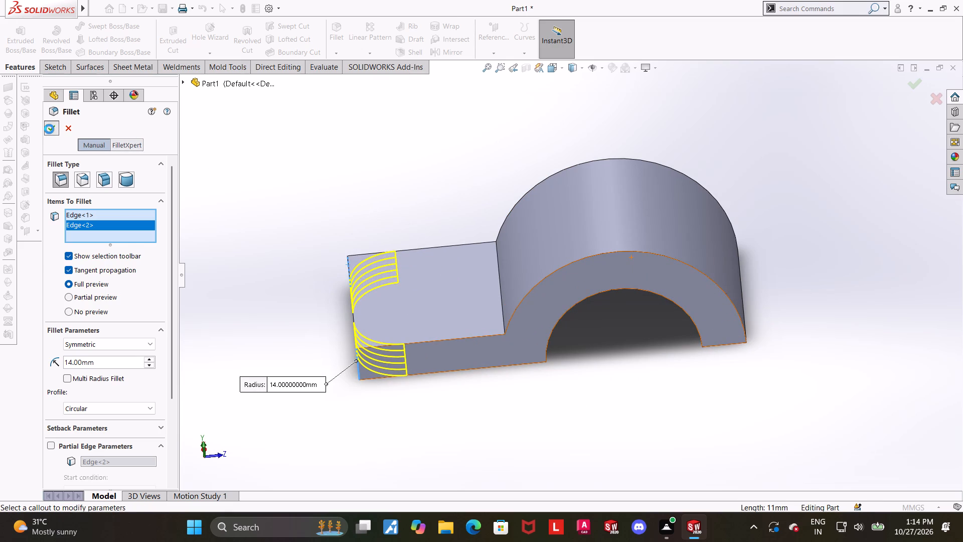
{"action": "left_click", "coordinate": [395, 199]}
Start a sketch on the arm's flat upper face and draw a circle about 19 mm in diameter, centred across its width near the rounded end.
{"action": "middle_click_drag", "start_coordinate": [388, 196], "coordinate": [373, 238]}
{"action": "scroll", "coordinate": [445, 246], "scroll_direction": "up", "scroll_amount": 2}
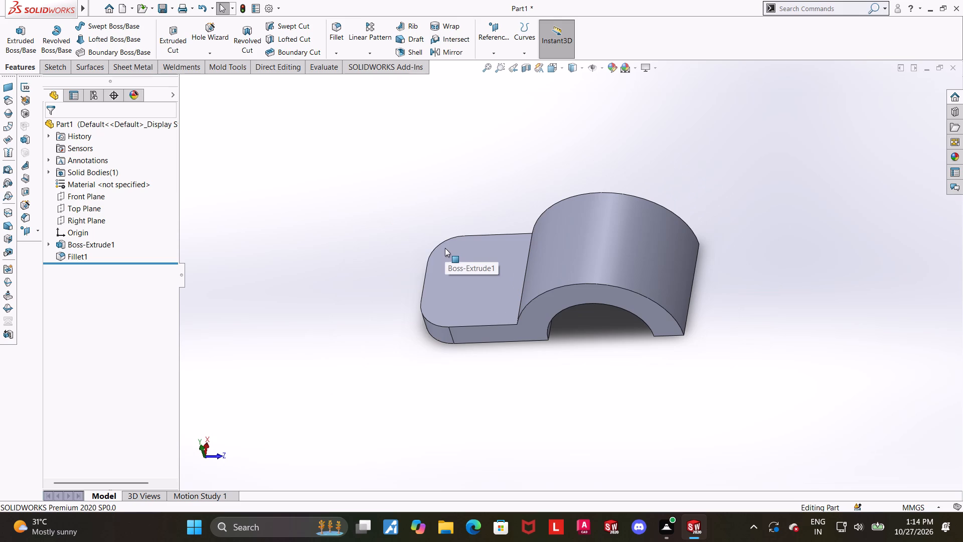
{"action": "middle_click_drag", "start_coordinate": [480, 245], "coordinate": [481, 270]}
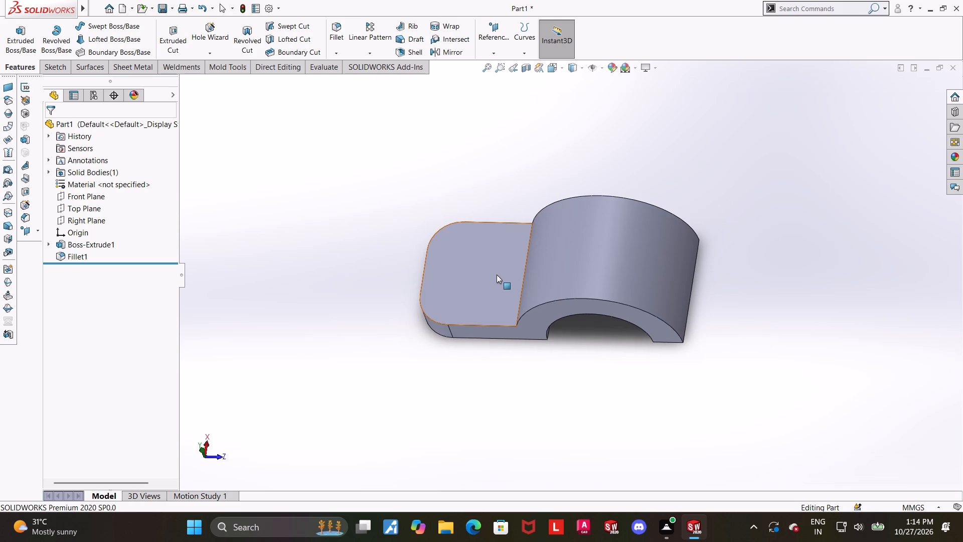
{"action": "scroll", "coordinate": [501, 269], "scroll_direction": "up", "scroll_amount": 2}
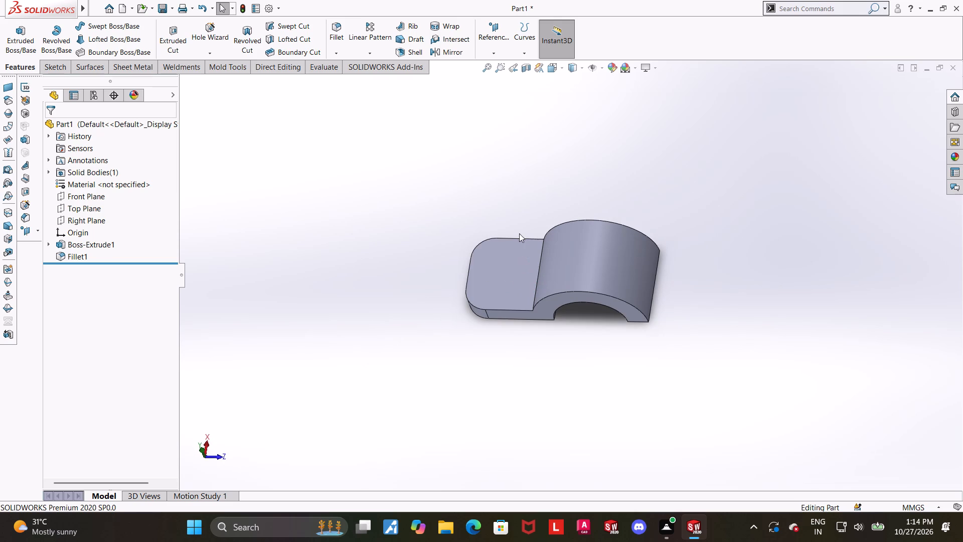
{"action": "scroll", "coordinate": [519, 232], "scroll_direction": "down", "scroll_amount": 2}
{"action": "scroll", "coordinate": [685, 256], "scroll_direction": "down", "scroll_amount": 1}
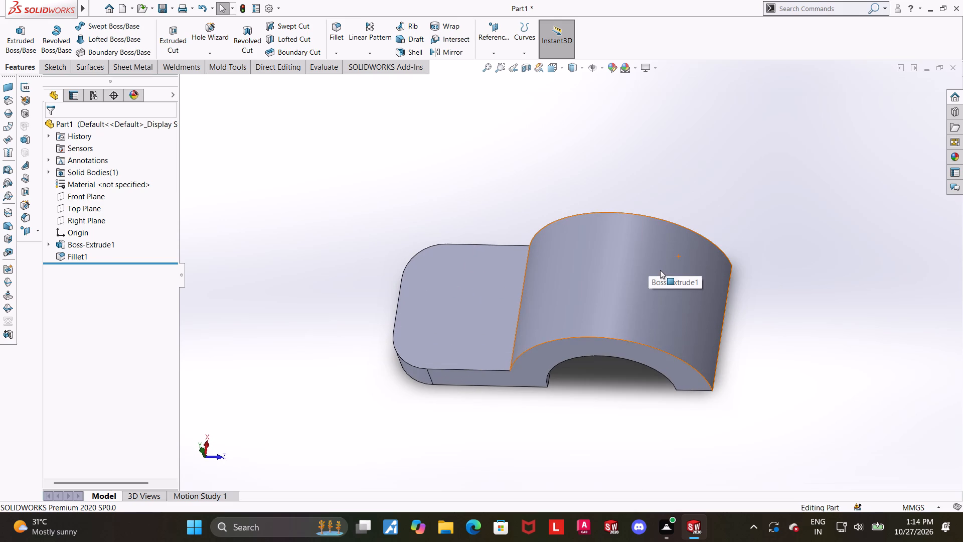
{"action": "middle_click_drag", "start_coordinate": [629, 288], "coordinate": [629, 277]}
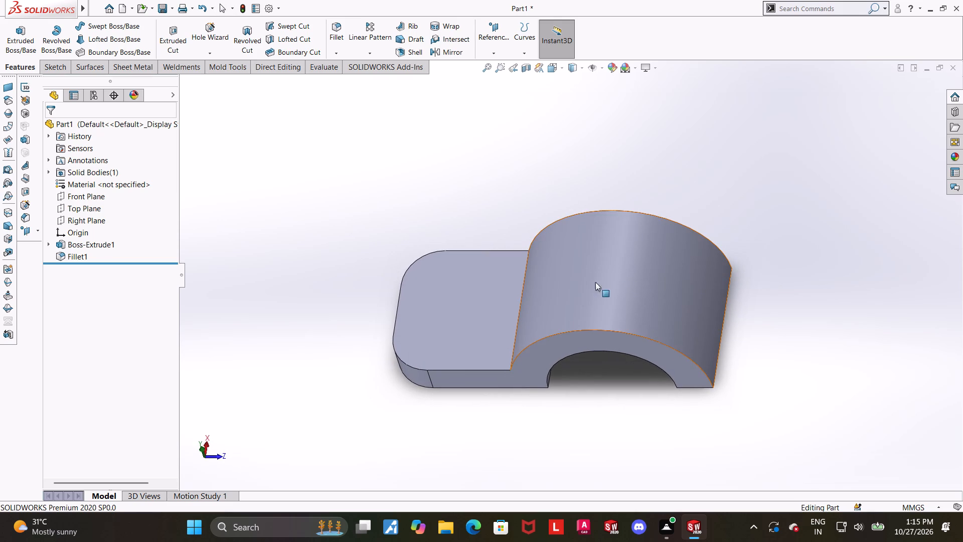
{"action": "left_click", "coordinate": [452, 308]}
{"action": "left_click", "coordinate": [497, 281]}
{"action": "left_click", "coordinate": [94, 272]}
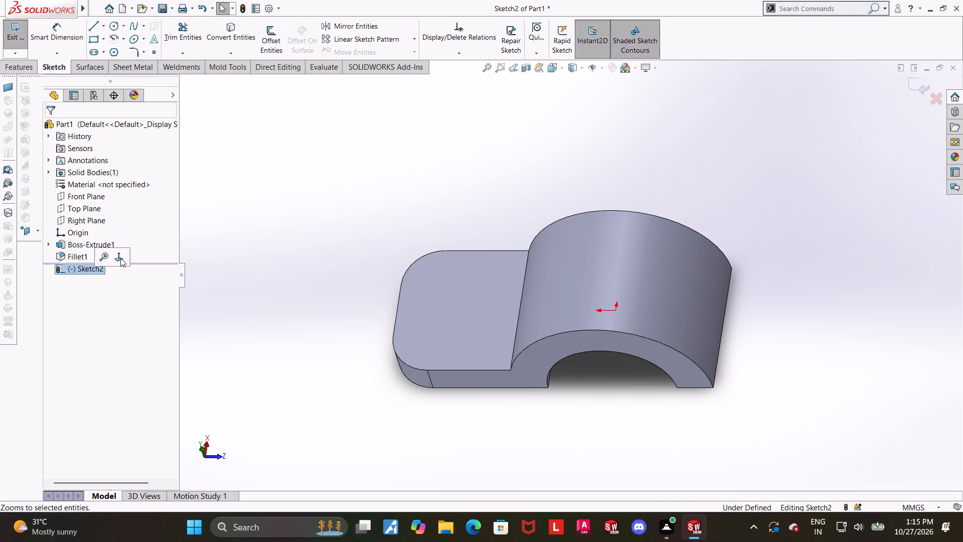
{"action": "left_click", "coordinate": [122, 256]}
{"action": "left_click", "coordinate": [118, 29]}
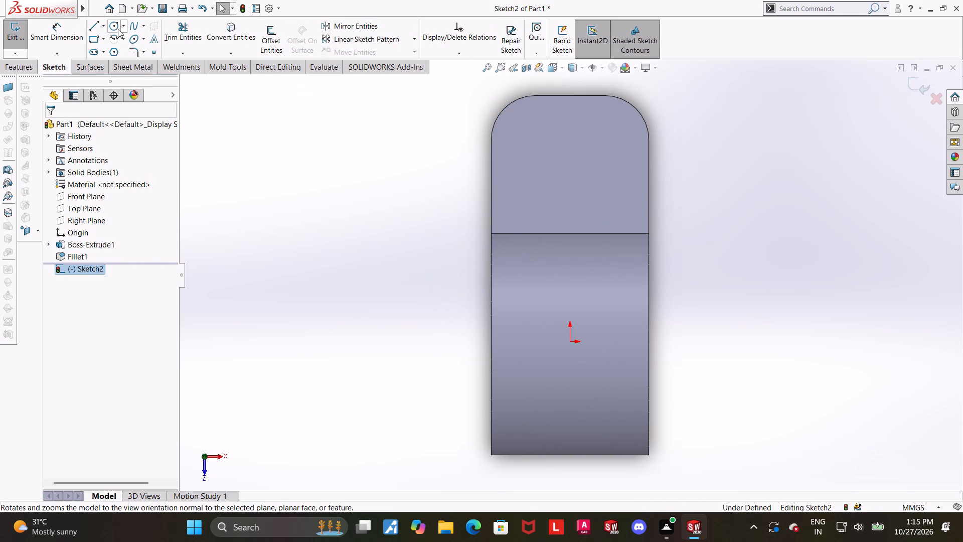
{"action": "scroll", "coordinate": [599, 184], "scroll_direction": "up", "scroll_amount": 2}
{"action": "scroll", "coordinate": [609, 185], "scroll_direction": "down", "scroll_amount": 2}
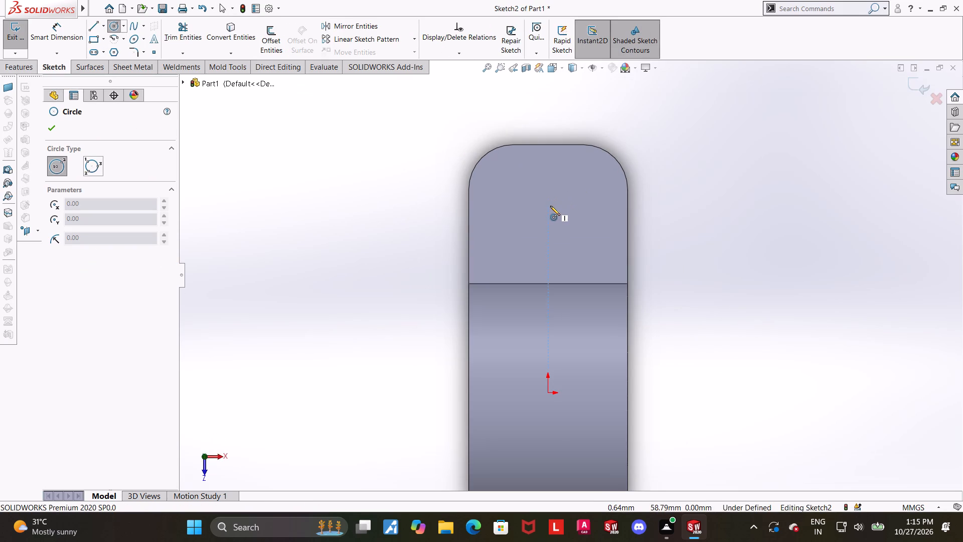
{"action": "left_click", "coordinate": [550, 206]}
{"action": "left_click", "coordinate": [579, 202]}
{"action": "key", "text": "Escape"}
Dimension the circle on the arm with a diameter of 32 mm.
{"action": "left_click", "coordinate": [73, 32]}
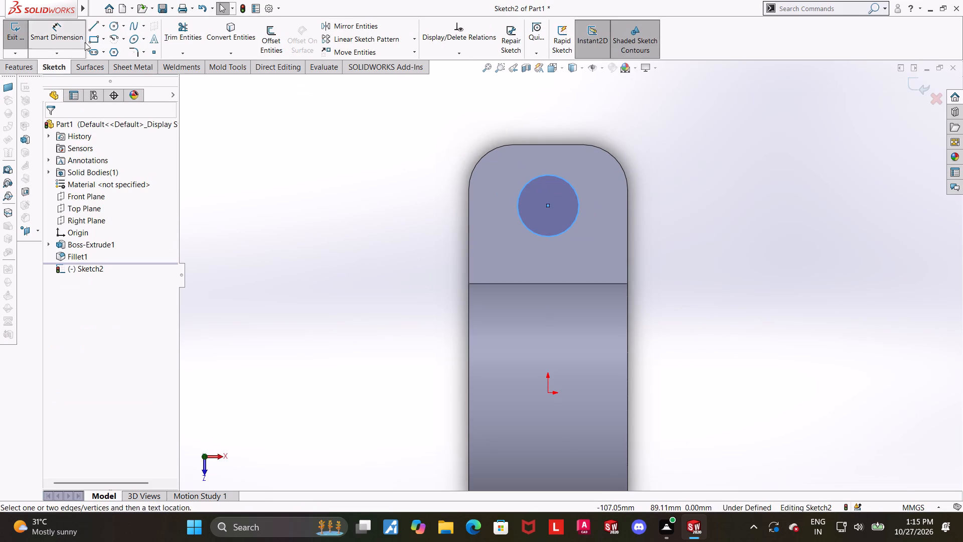
{"action": "scroll", "coordinate": [335, 173], "scroll_direction": "up", "scroll_amount": 1}
{"action": "scroll", "coordinate": [455, 203], "scroll_direction": "down", "scroll_amount": 1}
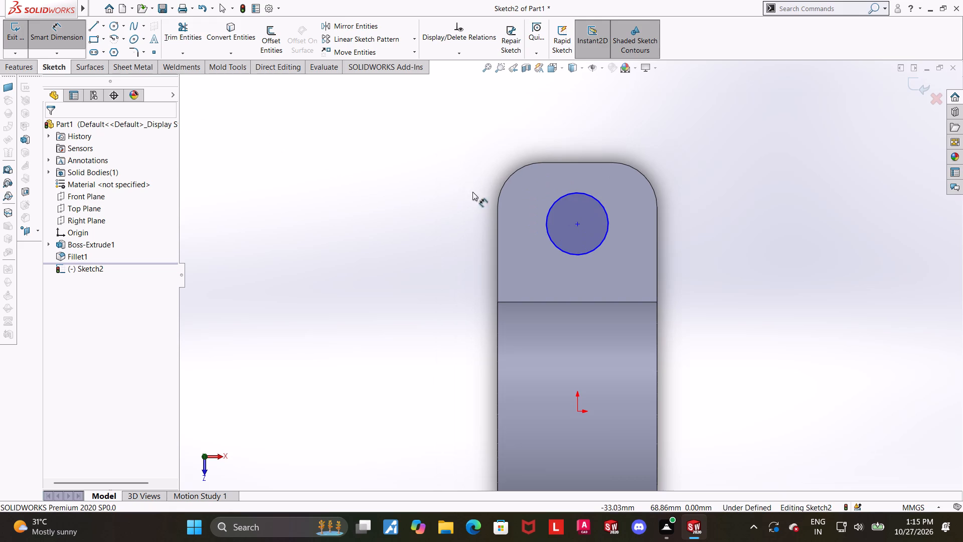
{"action": "left_click", "coordinate": [590, 194]}
{"action": "left_click", "coordinate": [696, 125]}
{"action": "type", "text": "32"}
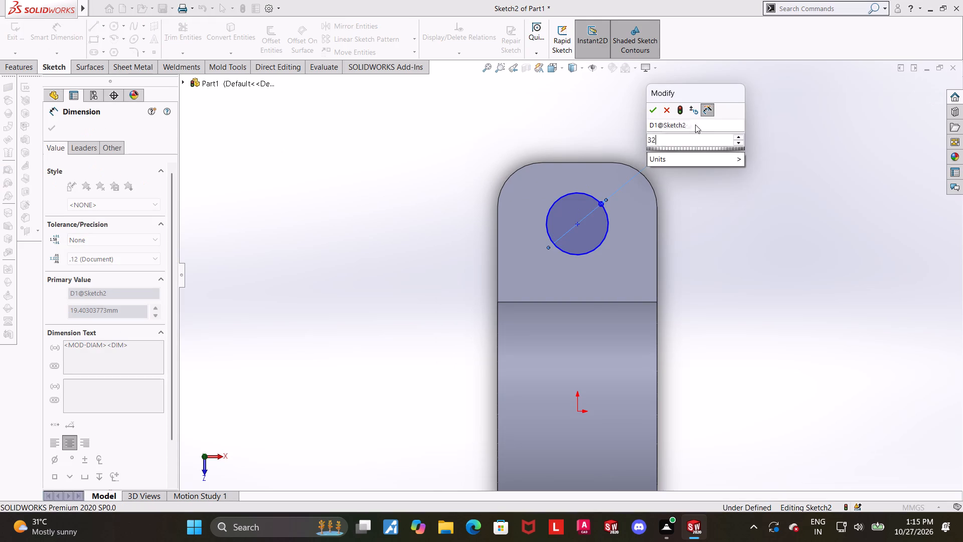
{"action": "key", "text": "Return"}
{"action": "key", "text": "Escape"}
{"action": "left_click", "coordinate": [693, 228]}
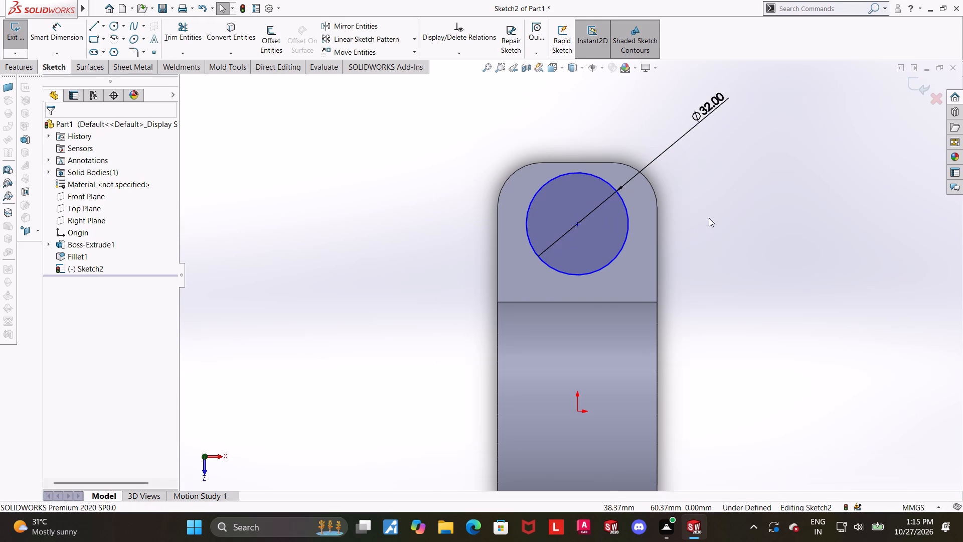
Set the circle's diameter dimension to 16 mm.
{"action": "scroll", "coordinate": [687, 238], "scroll_direction": "up", "scroll_amount": 1}
{"action": "double_click", "coordinate": [691, 137]}
{"action": "key", "text": "1"}
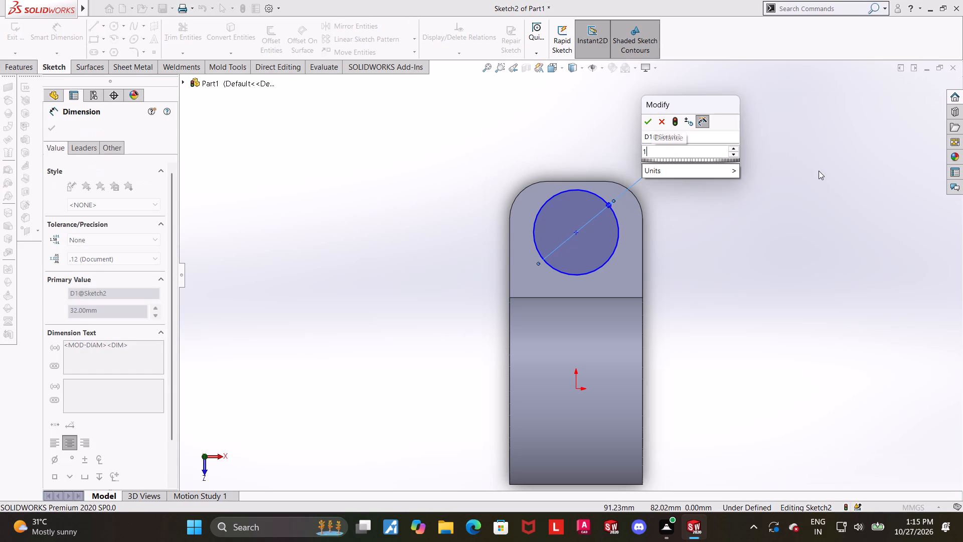
{"action": "key", "text": "6"}
{"action": "key", "text": "Return"}
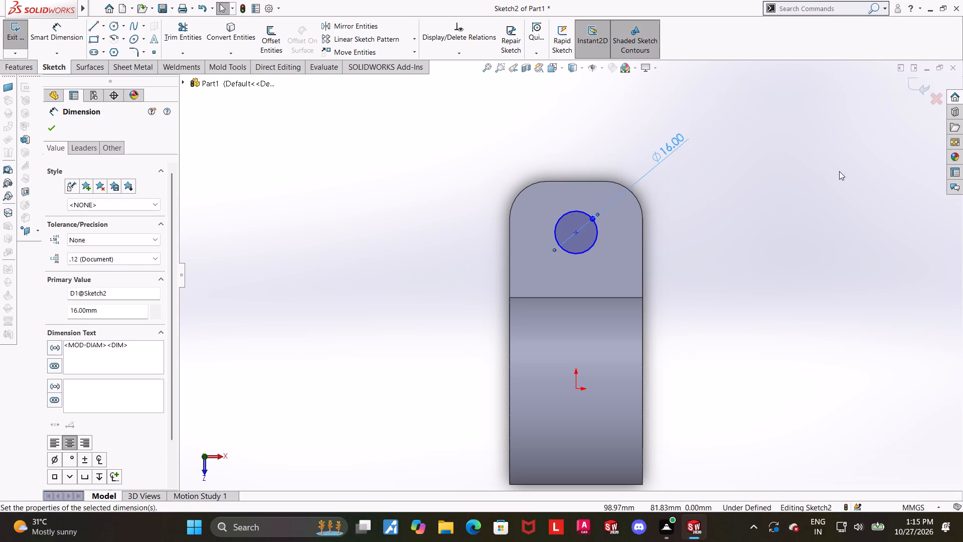
{"action": "left_click", "coordinate": [787, 197]}
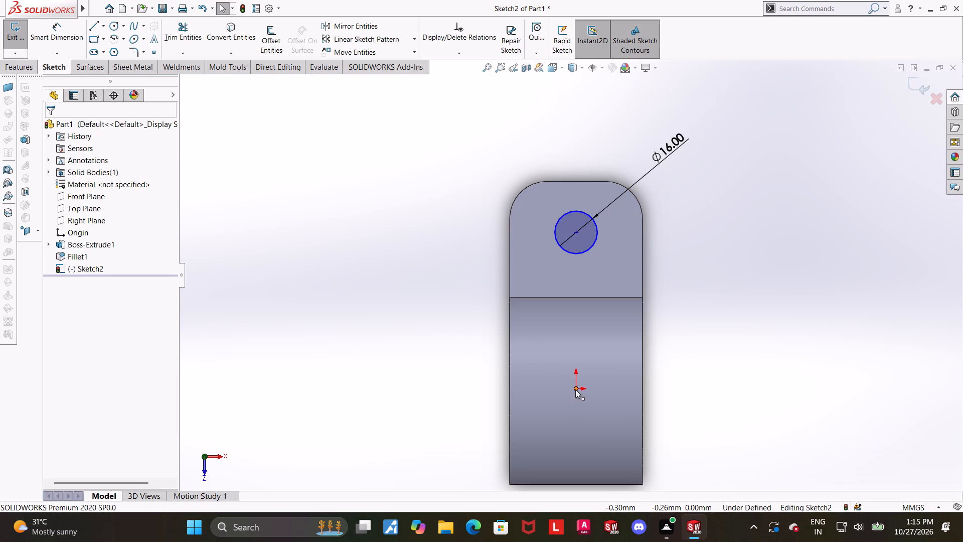
Add a Vertical relation between the sketch origin and the circle's centre point.
{"action": "left_click", "coordinate": [575, 389]}
{"action": "left_click", "coordinate": [576, 234], "text": "ctrl"}
{"action": "left_click", "coordinate": [57, 317]}
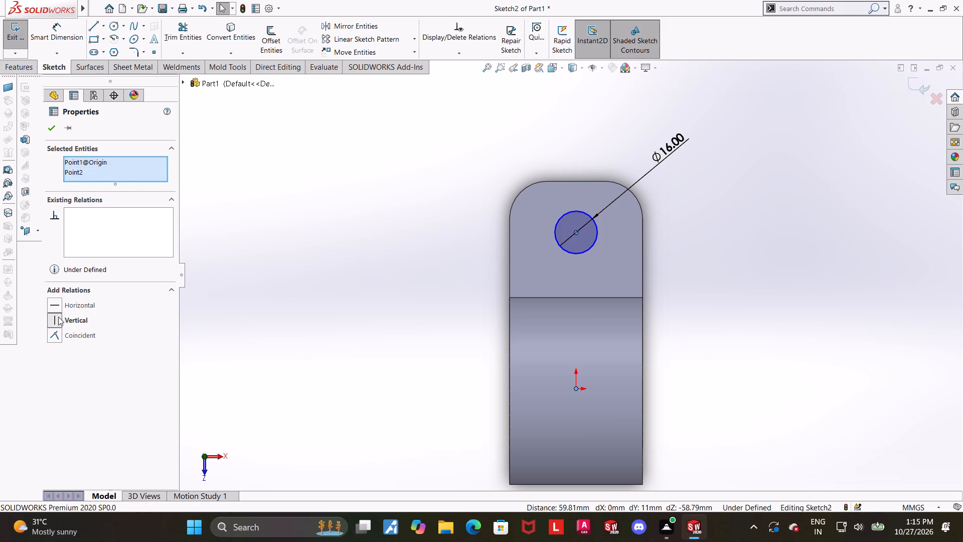
{"action": "left_click", "coordinate": [333, 258]}
Dimension the circle's centre at 95 mm from the outer straight edge at the half-ring end of the part.
{"action": "scroll", "coordinate": [345, 251], "scroll_direction": "up", "scroll_amount": 2}
{"action": "left_click", "coordinate": [76, 35]}
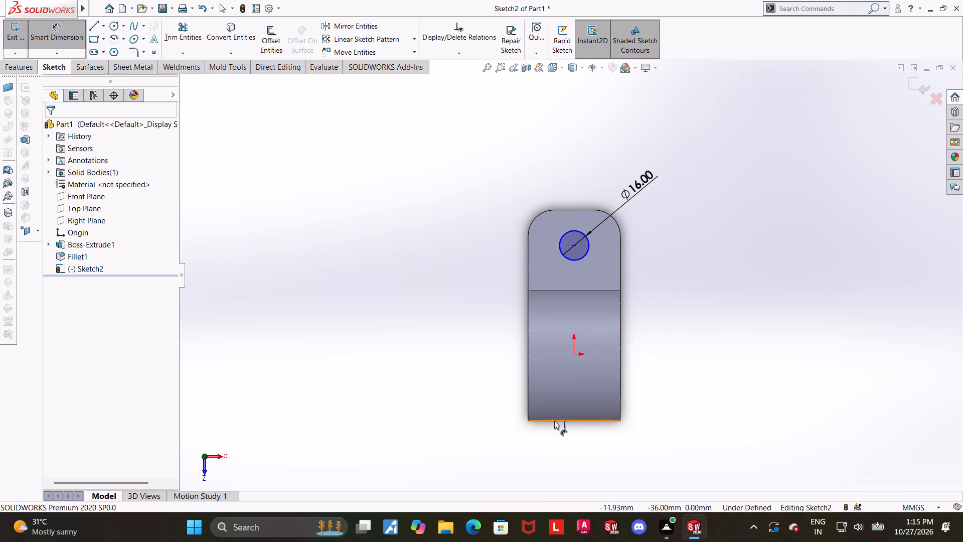
{"action": "left_click", "coordinate": [562, 420]}
{"action": "left_click", "coordinate": [563, 421]}
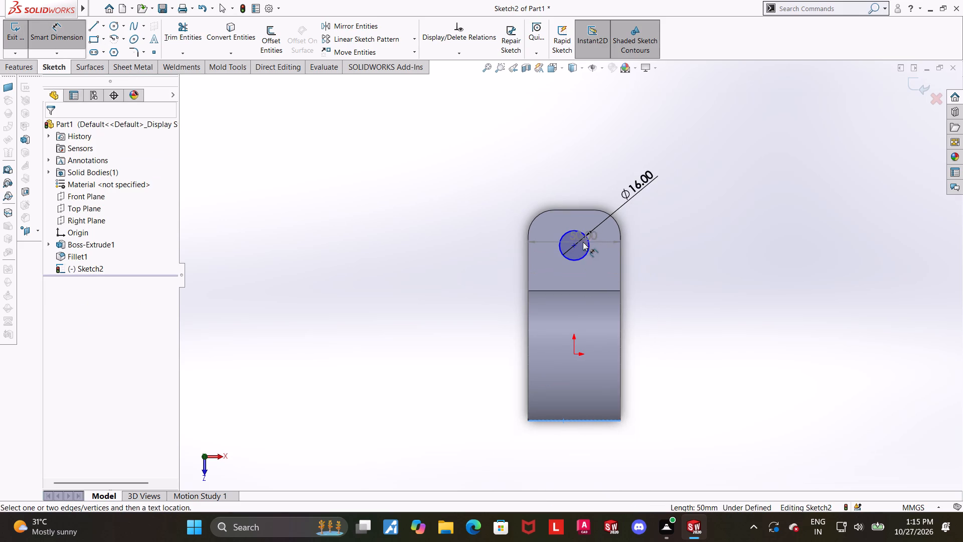
{"action": "left_click", "coordinate": [575, 247]}
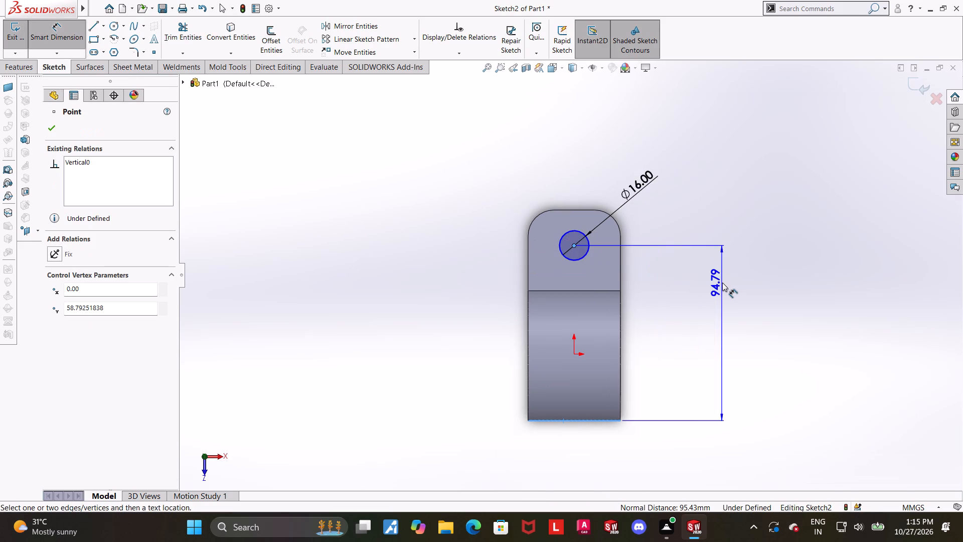
{"action": "left_click", "coordinate": [722, 283]}
{"action": "key", "text": "9"}
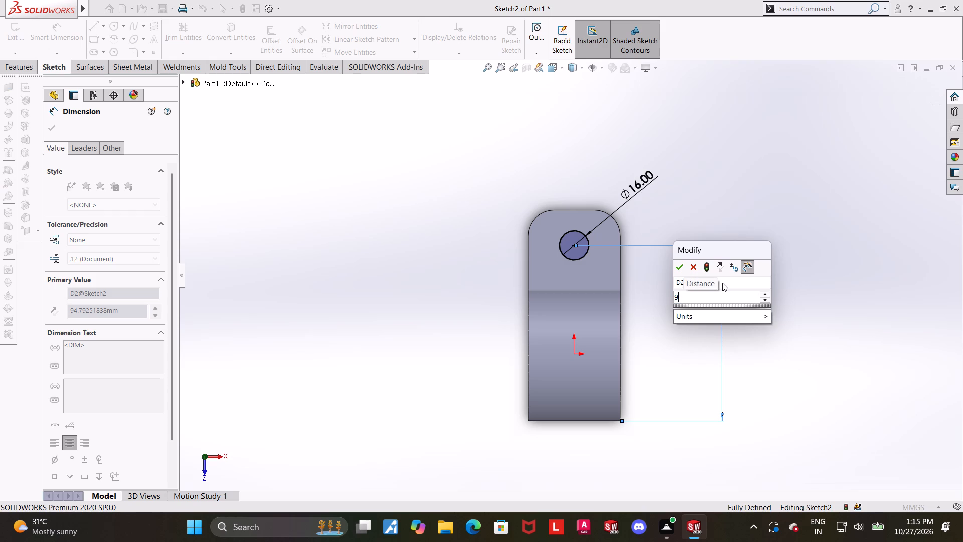
{"action": "key", "text": "5"}
{"action": "key", "text": "Return"}
{"action": "key", "text": "Escape"}
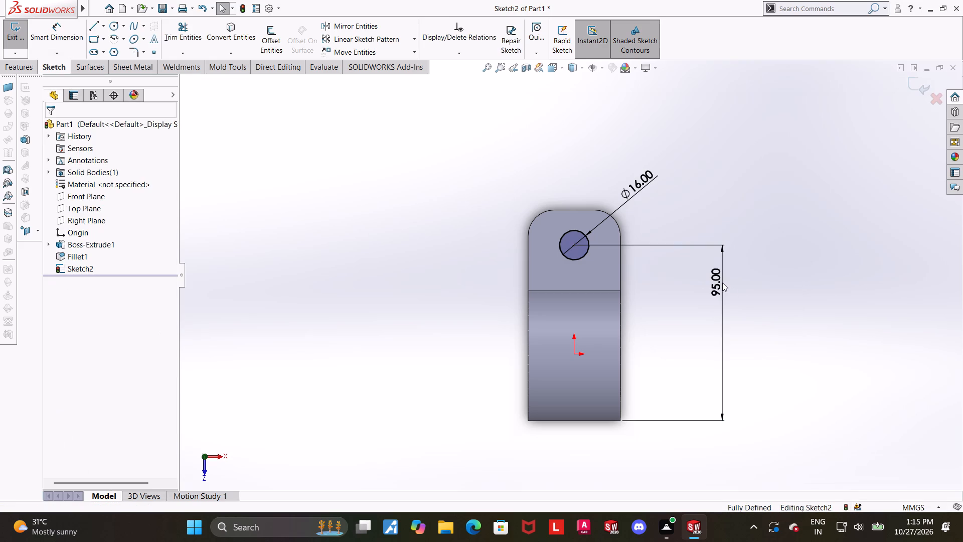
{"action": "left_click", "coordinate": [758, 283]}
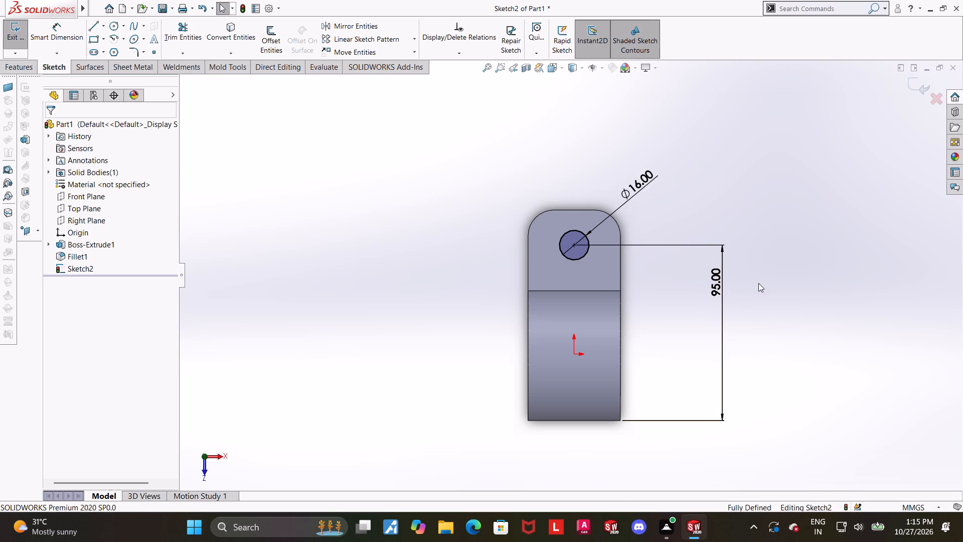
Exit the sketch and extrude the 16 mm circle on the arm upward as a 14 mm boss.
{"action": "scroll", "coordinate": [775, 270], "scroll_direction": "up", "scroll_amount": 1}
{"action": "left_click", "coordinate": [777, 270]}
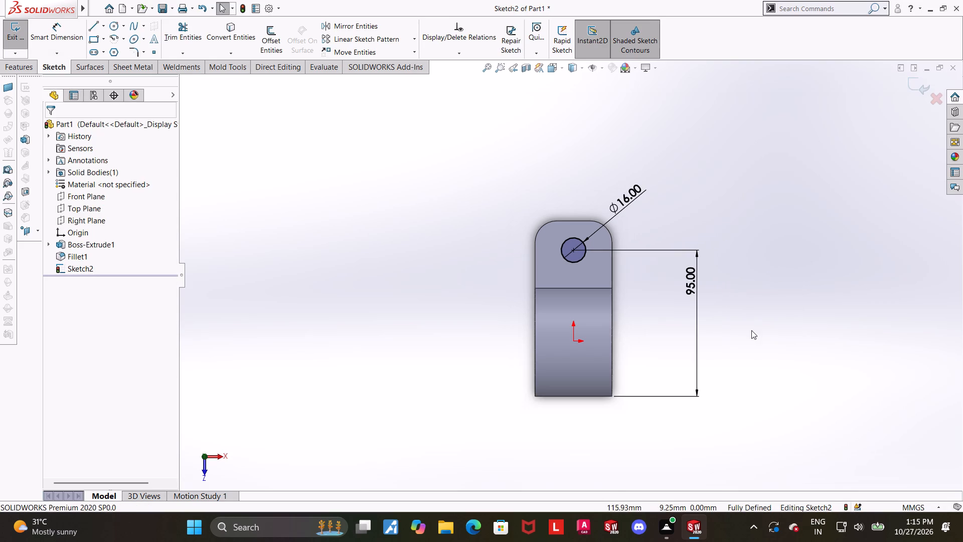
{"action": "middle_click_drag", "start_coordinate": [748, 325], "coordinate": [818, 245]}
{"action": "left_click", "coordinate": [914, 89]}
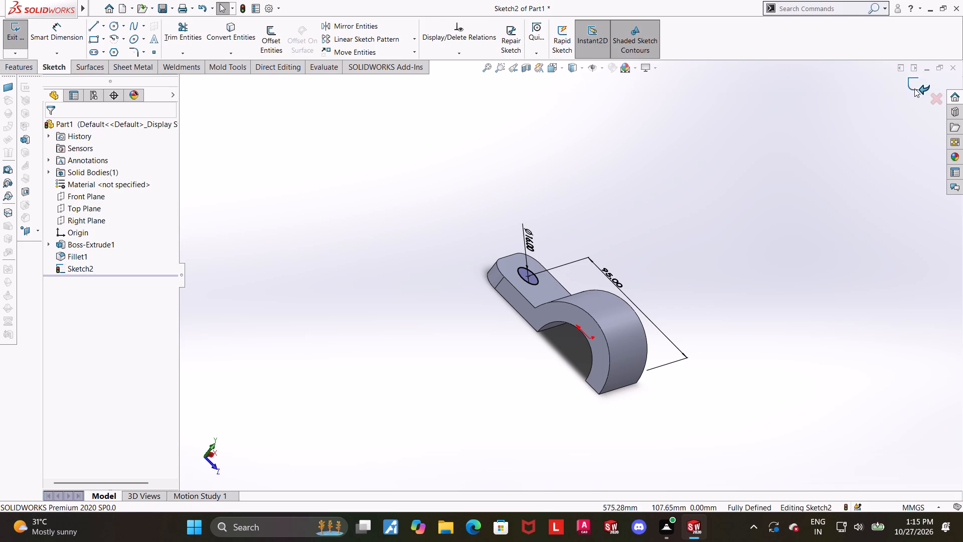
{"action": "middle_click_drag", "start_coordinate": [712, 311], "coordinate": [740, 301]}
{"action": "middle_click_drag", "start_coordinate": [621, 250], "coordinate": [644, 289]}
{"action": "scroll", "coordinate": [622, 249], "scroll_direction": "up", "scroll_amount": 1}
{"action": "scroll", "coordinate": [617, 248], "scroll_direction": "down", "scroll_amount": 3}
{"action": "left_click", "coordinate": [11, 43]}
{"action": "middle_click_drag", "start_coordinate": [674, 231], "coordinate": [689, 252]}
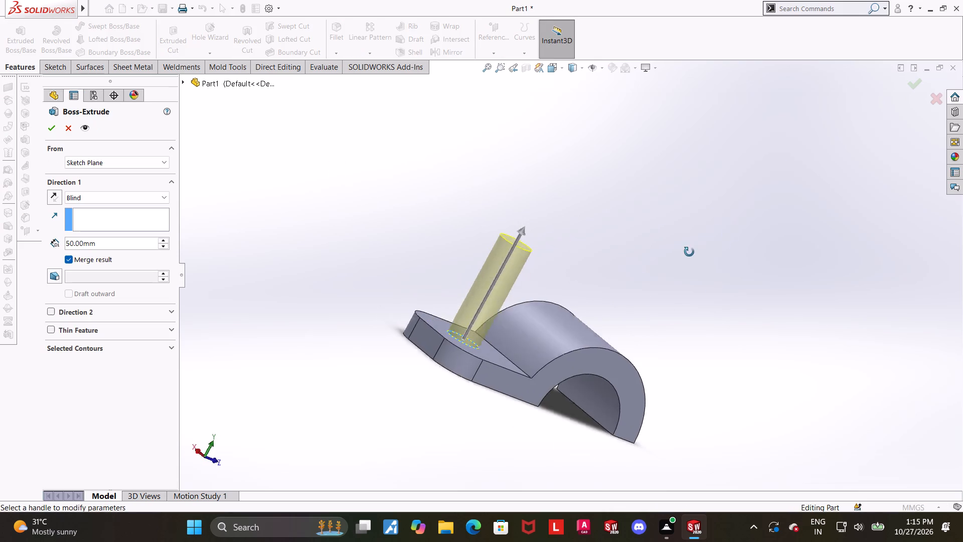
{"action": "middle_click_drag", "start_coordinate": [689, 252], "coordinate": [663, 253]}
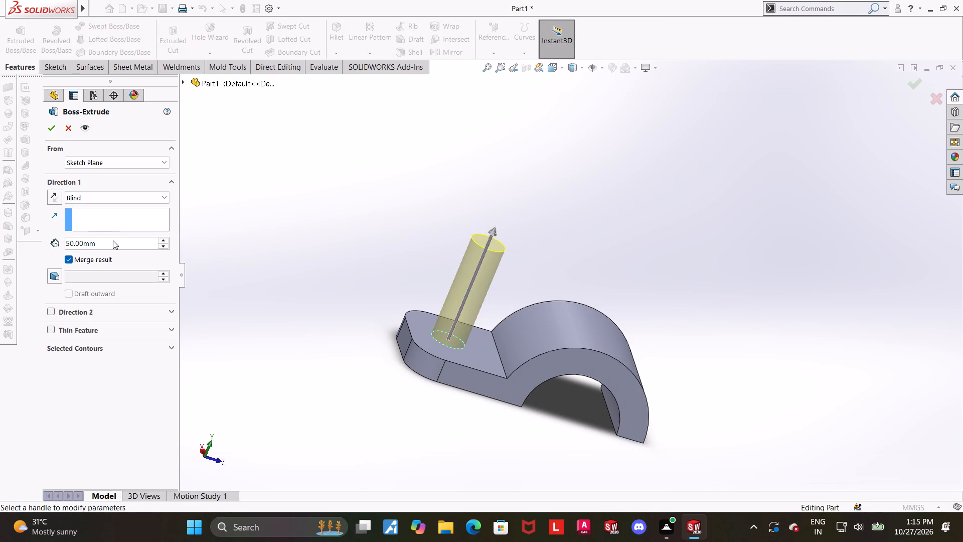
{"action": "left_click", "coordinate": [113, 242]}
{"action": "left_click_drag", "start_coordinate": [120, 244], "coordinate": [0, 240]}
{"action": "type", "text": "14"}
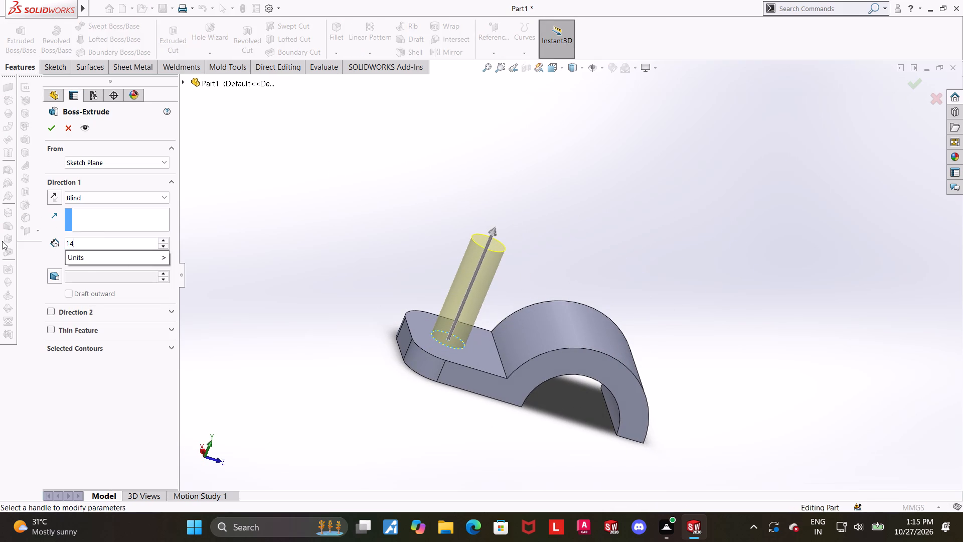
{"action": "key", "text": "Return"}
{"action": "left_click", "coordinate": [53, 126]}
{"action": "left_click", "coordinate": [400, 259]}
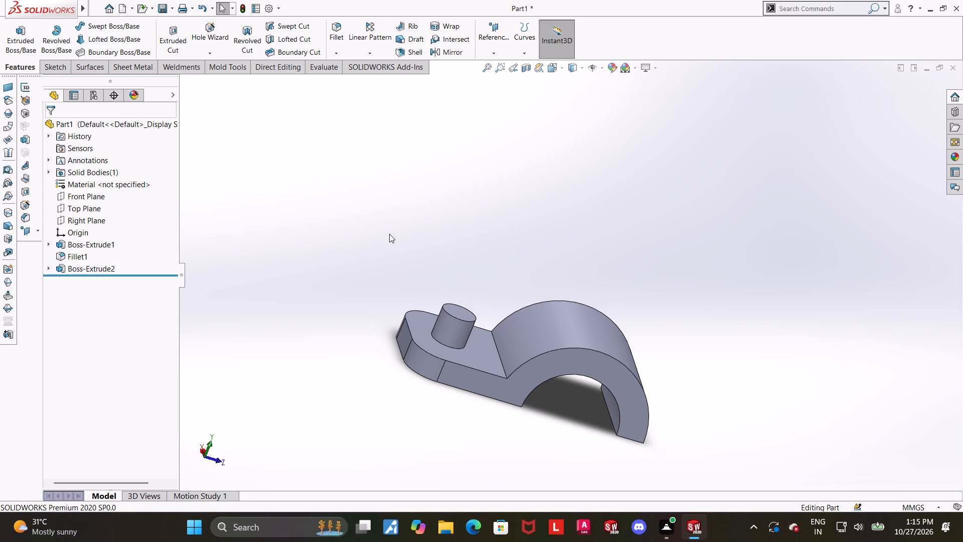
Start a sketch on the boss's top face and draw a smaller circle centred on the boss.
{"action": "middle_click_drag", "start_coordinate": [389, 234], "coordinate": [381, 237]}
{"action": "scroll", "coordinate": [379, 238], "scroll_direction": "up", "scroll_amount": 1}
{"action": "scroll", "coordinate": [621, 268], "scroll_direction": "down", "scroll_amount": 2}
{"action": "middle_click_drag", "start_coordinate": [644, 279], "coordinate": [623, 292]}
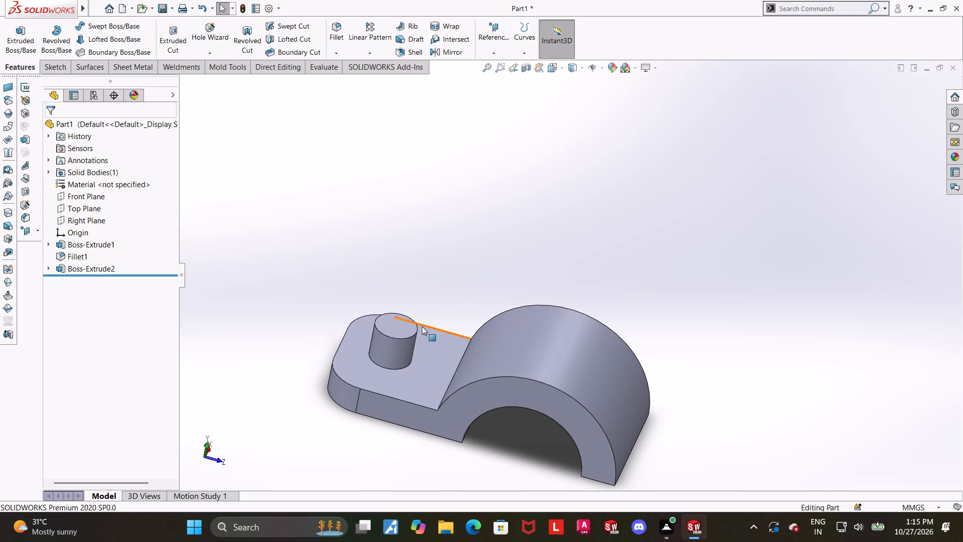
{"action": "left_click", "coordinate": [398, 324]}
{"action": "left_click", "coordinate": [445, 288]}
{"action": "left_click", "coordinate": [76, 278]}
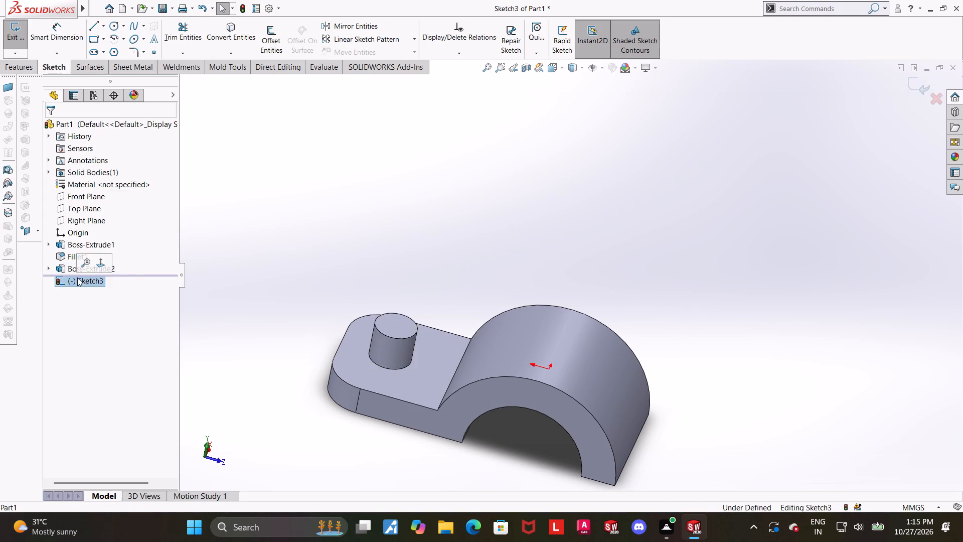
{"action": "left_click", "coordinate": [94, 265]}
{"action": "left_click", "coordinate": [117, 25]}
{"action": "scroll", "coordinate": [722, 205], "scroll_direction": "up", "scroll_amount": 2}
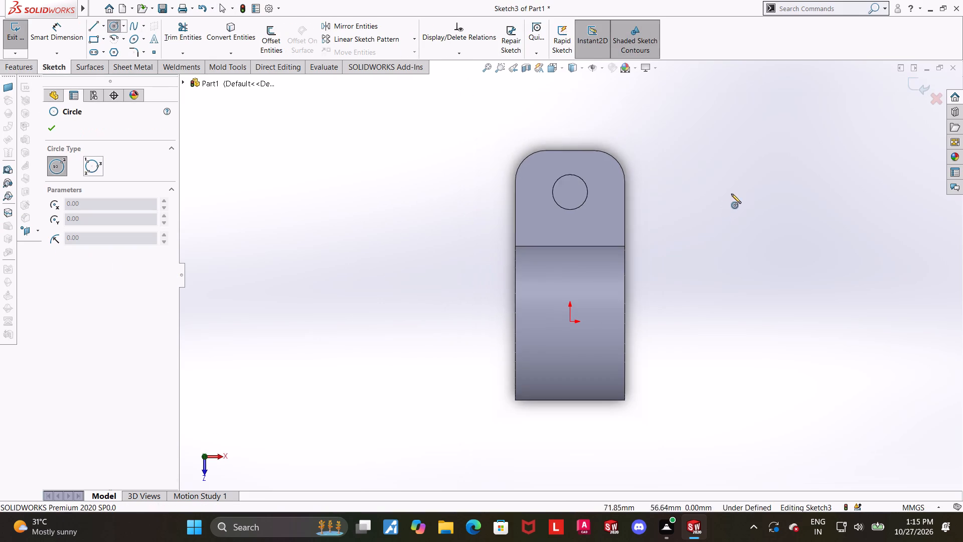
{"action": "scroll", "coordinate": [656, 184], "scroll_direction": "down", "scroll_amount": 3}
{"action": "left_click", "coordinate": [500, 213]}
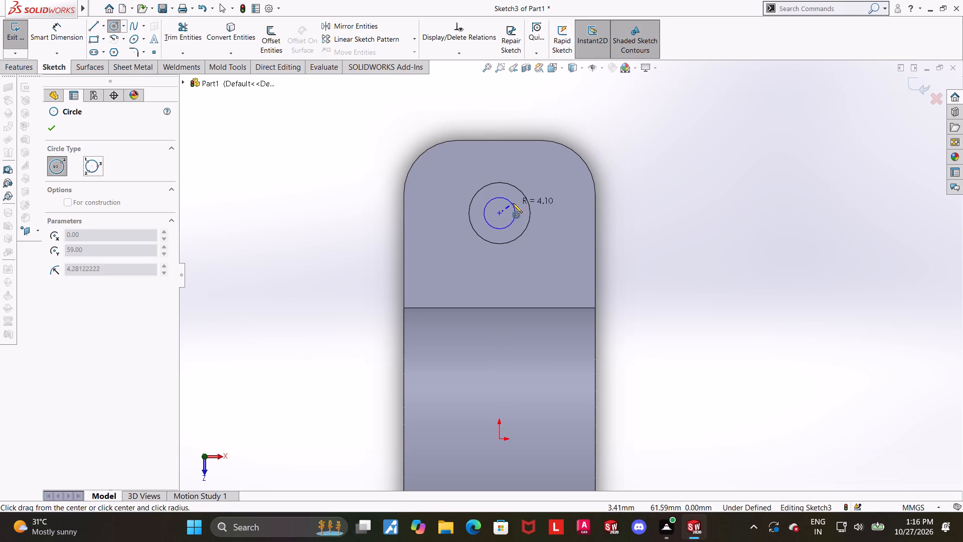
{"action": "left_click", "coordinate": [515, 201]}
{"action": "key", "text": "Escape"}
Dimension the circle on the boss's top face with a diameter of 12 mm.
{"action": "left_click", "coordinate": [57, 32]}
{"action": "scroll", "coordinate": [451, 168], "scroll_direction": "up", "scroll_amount": 1}
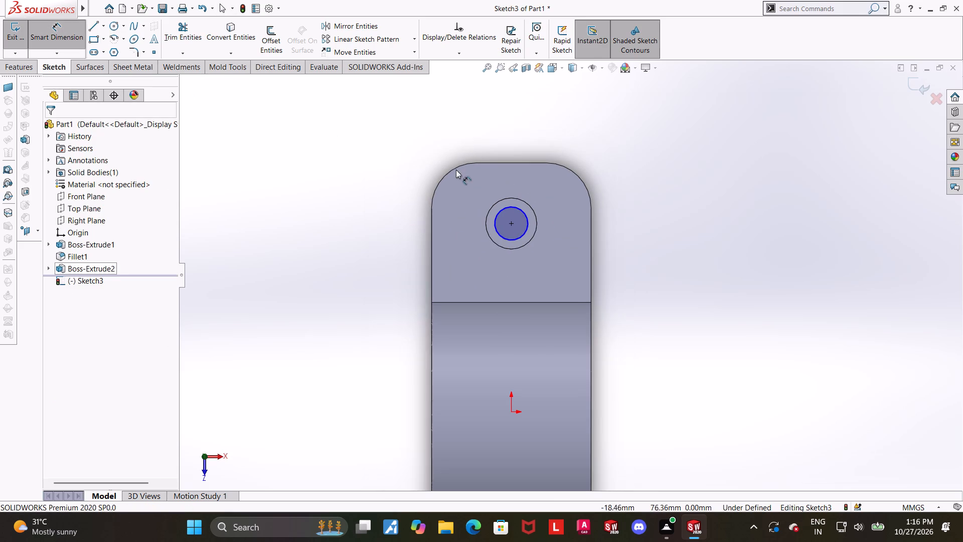
{"action": "scroll", "coordinate": [548, 173], "scroll_direction": "down", "scroll_amount": 1}
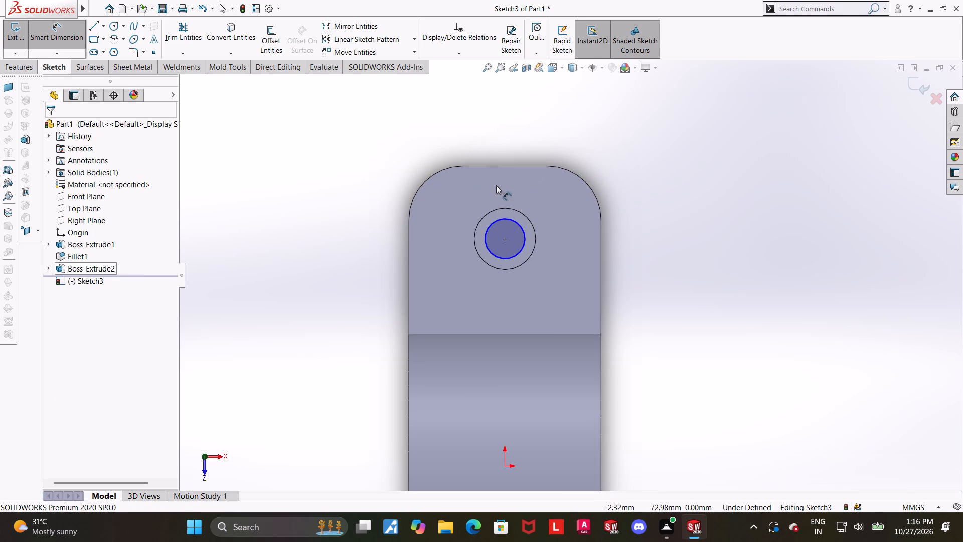
{"action": "left_click", "coordinate": [515, 221]}
{"action": "left_click", "coordinate": [724, 209]}
{"action": "type", "text": "12"}
{"action": "key", "text": "Return"}
{"action": "key", "text": "Escape"}
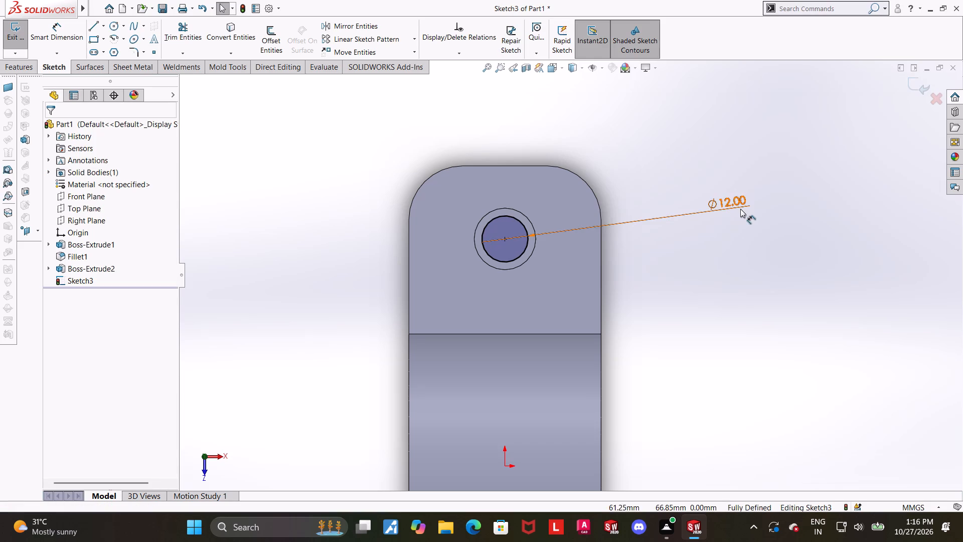
Exit the sketch and cut the 12 mm circle Through All, down through the boss and the arm.
{"action": "scroll", "coordinate": [563, 206], "scroll_direction": "up", "scroll_amount": 1}
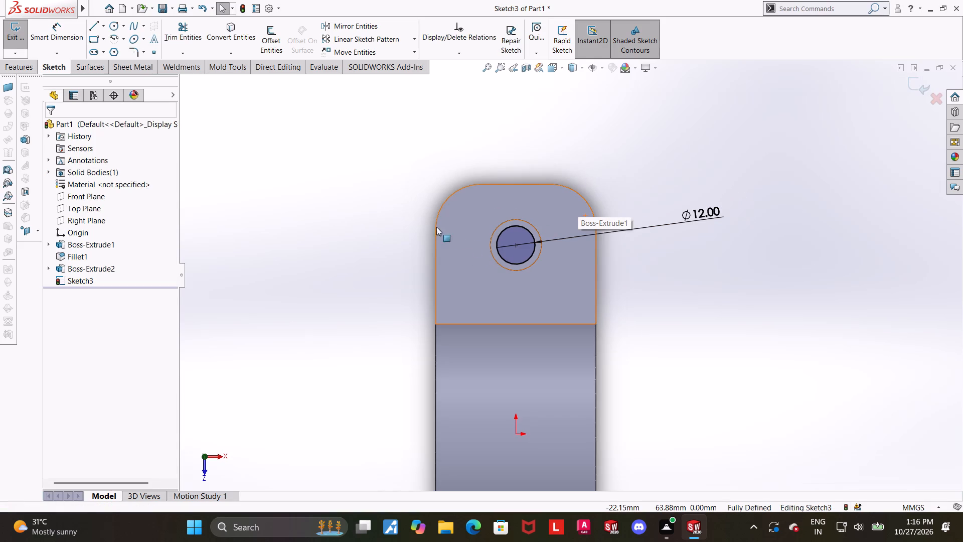
{"action": "scroll", "coordinate": [422, 227], "scroll_direction": "down", "scroll_amount": 1}
{"action": "middle_click_drag", "start_coordinate": [728, 321], "coordinate": [731, 242]}
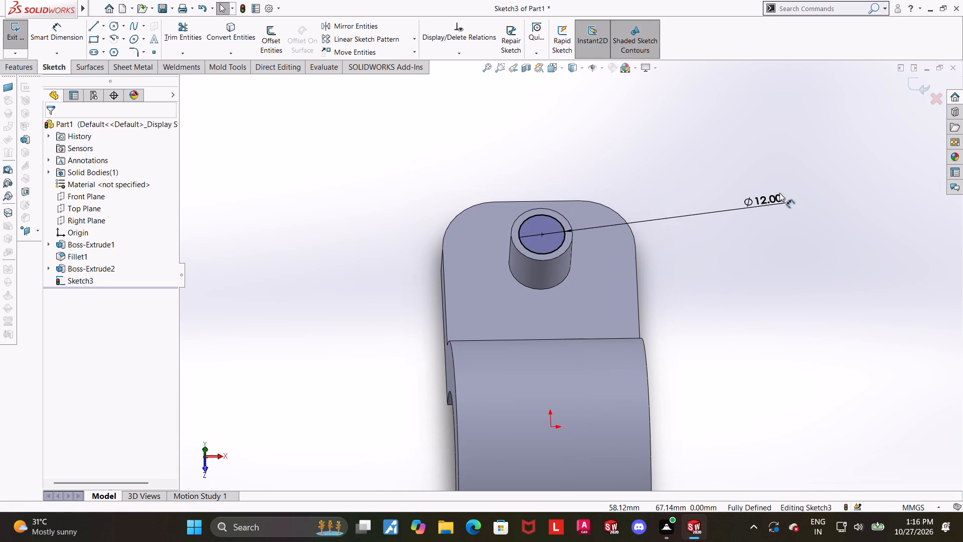
{"action": "left_click", "coordinate": [918, 82]}
{"action": "left_click", "coordinate": [181, 36]}
{"action": "middle_click_drag", "start_coordinate": [346, 234], "coordinate": [349, 196]}
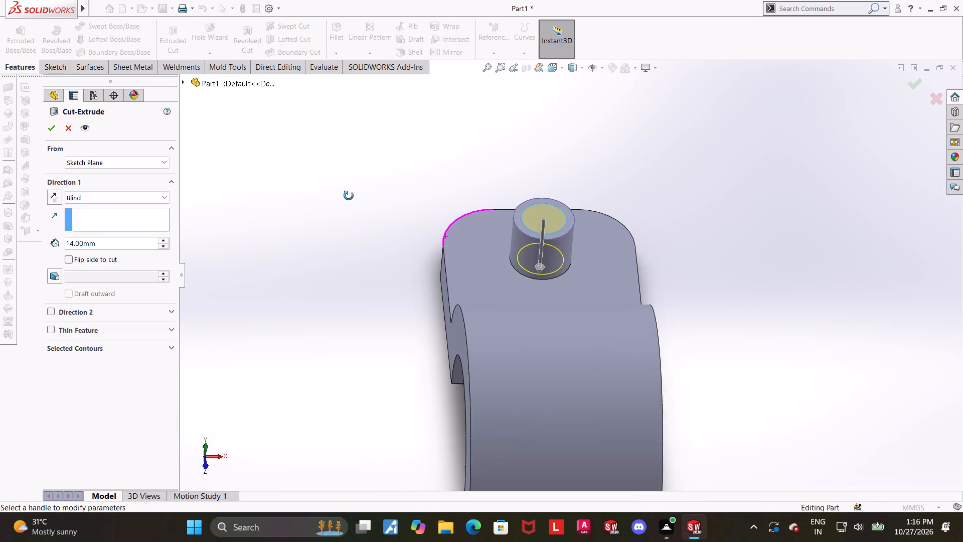
{"action": "middle_click_drag", "start_coordinate": [349, 196], "coordinate": [350, 194]}
{"action": "left_click", "coordinate": [117, 194]}
{"action": "left_click", "coordinate": [112, 217]}
{"action": "left_click", "coordinate": [48, 130]}
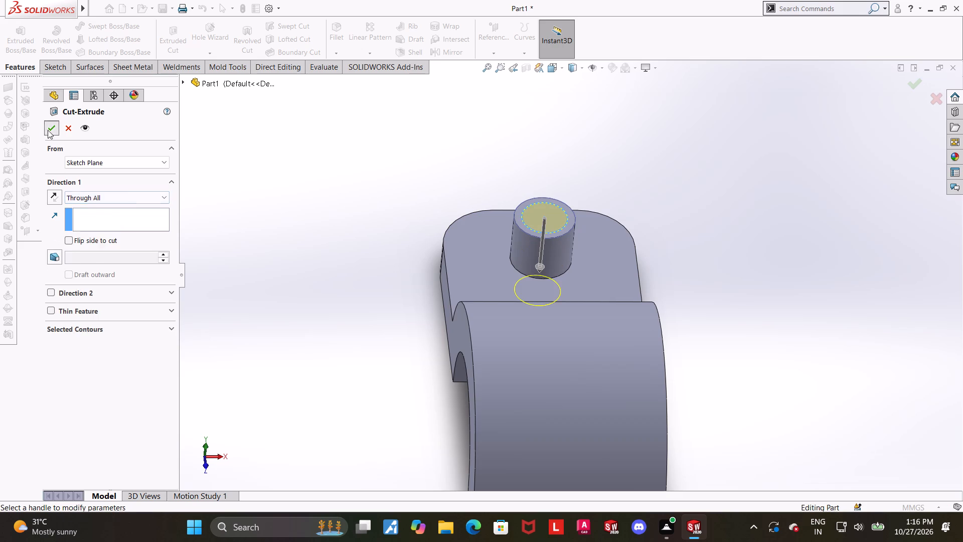
{"action": "left_click", "coordinate": [347, 304]}
Fillet the boss's base edge and the edge where the arm meets the half-ring with a 3 mm radius.
{"action": "middle_click_drag", "start_coordinate": [344, 303], "coordinate": [423, 274]}
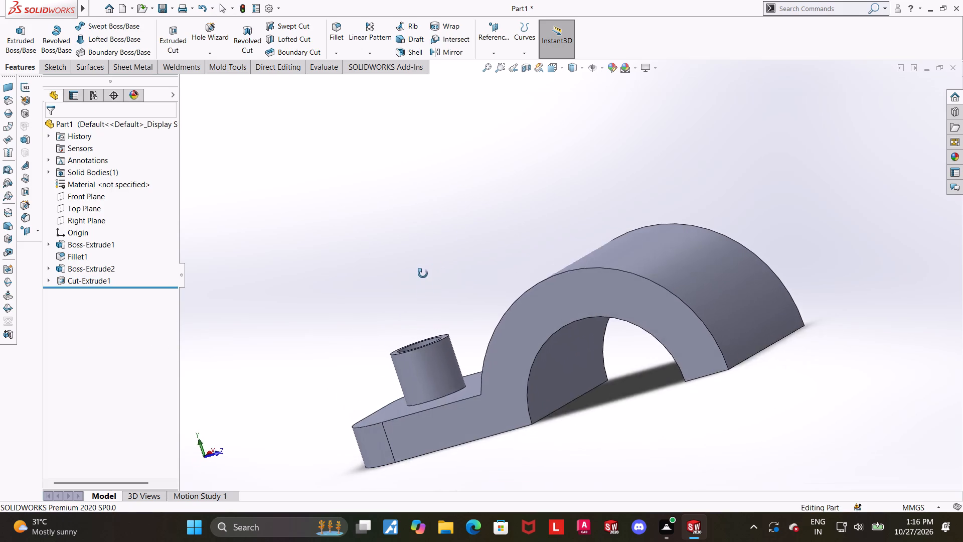
{"action": "middle_click_drag", "start_coordinate": [423, 274], "coordinate": [459, 304]}
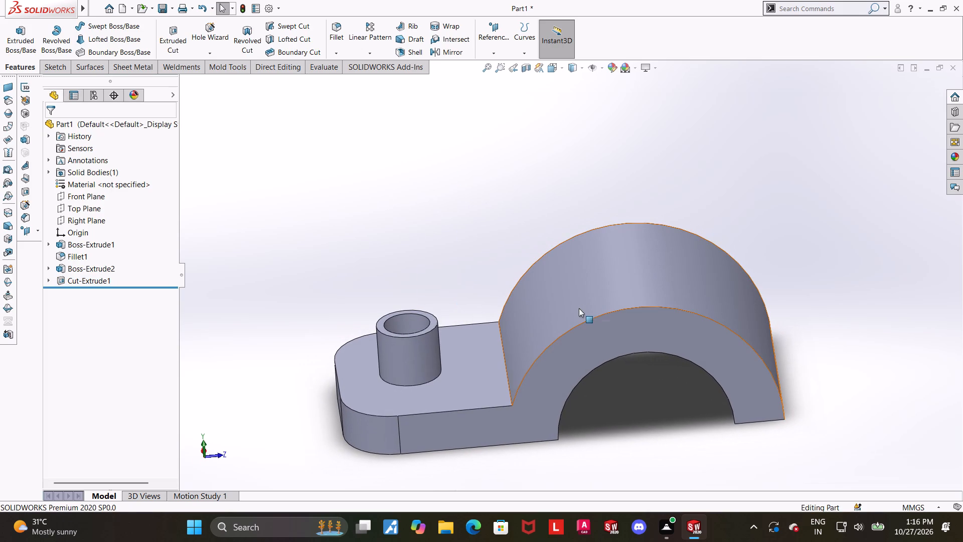
{"action": "left_click", "coordinate": [343, 30]}
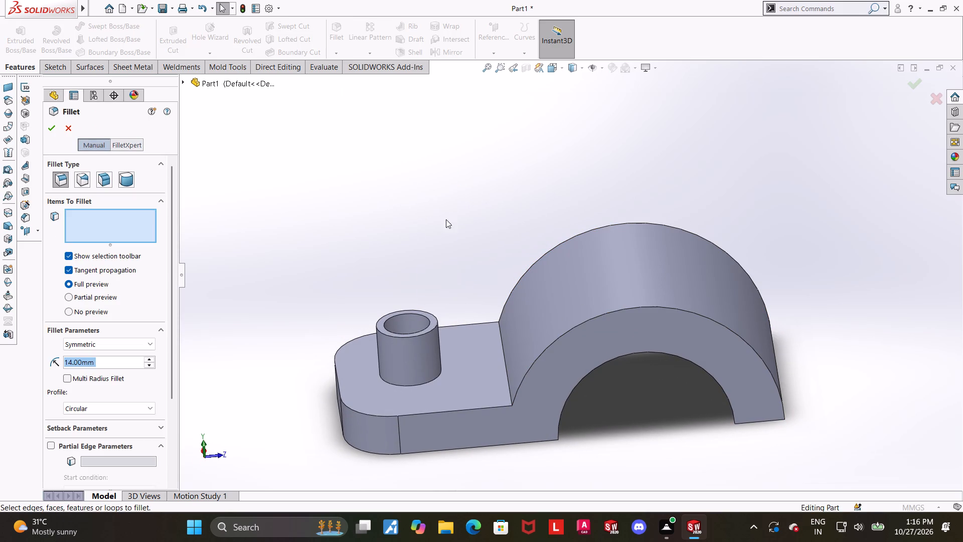
{"action": "left_click", "coordinate": [436, 376]}
{"action": "left_click", "coordinate": [509, 381]}
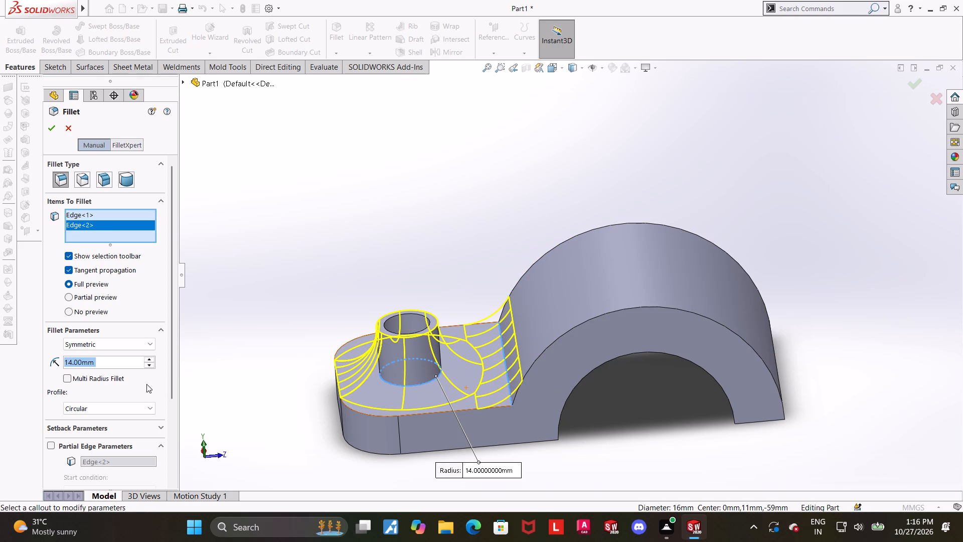
{"action": "key", "text": "3"}
{"action": "key", "text": "Return"}
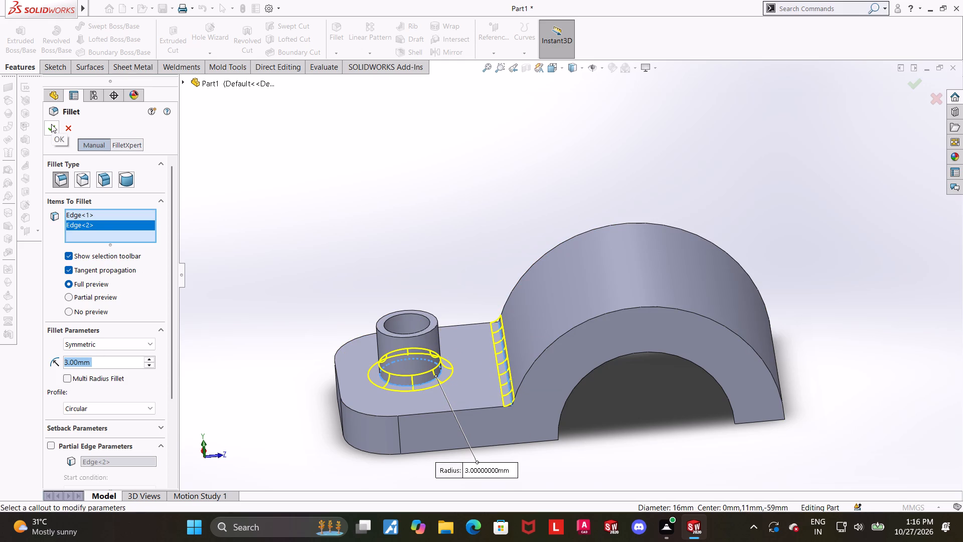
{"action": "left_click", "coordinate": [497, 231]}
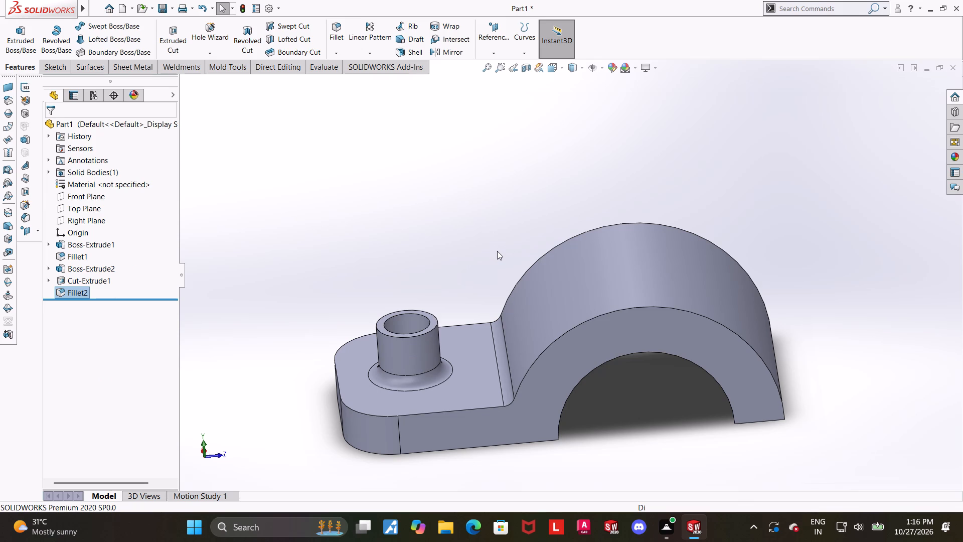
Inspect the boss, its through hole and the fillets on the bracket from several angles, including the underside.
{"action": "scroll", "coordinate": [476, 255], "scroll_direction": "up", "scroll_amount": 1}
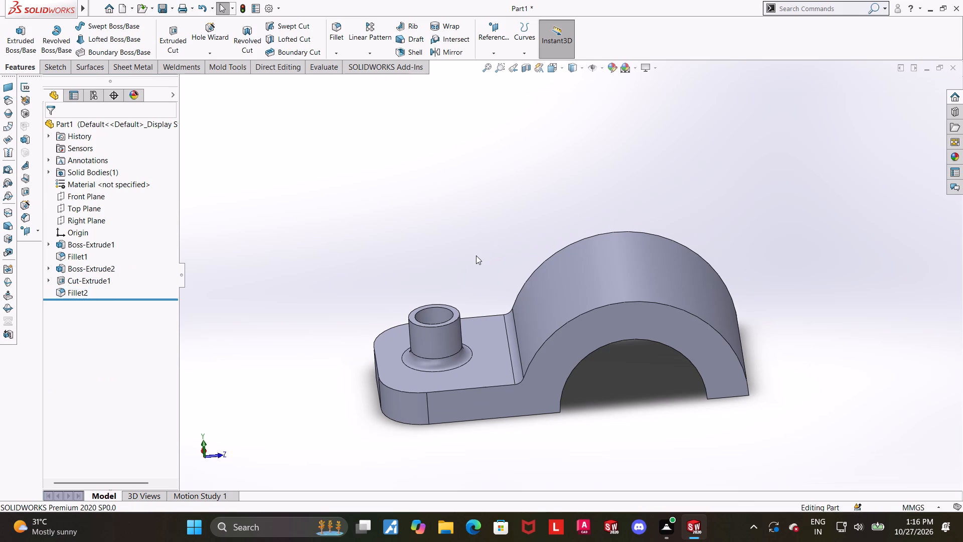
{"action": "scroll", "coordinate": [496, 272], "scroll_direction": "up", "scroll_amount": 2}
{"action": "middle_click_drag", "start_coordinate": [559, 337], "coordinate": [538, 276]}
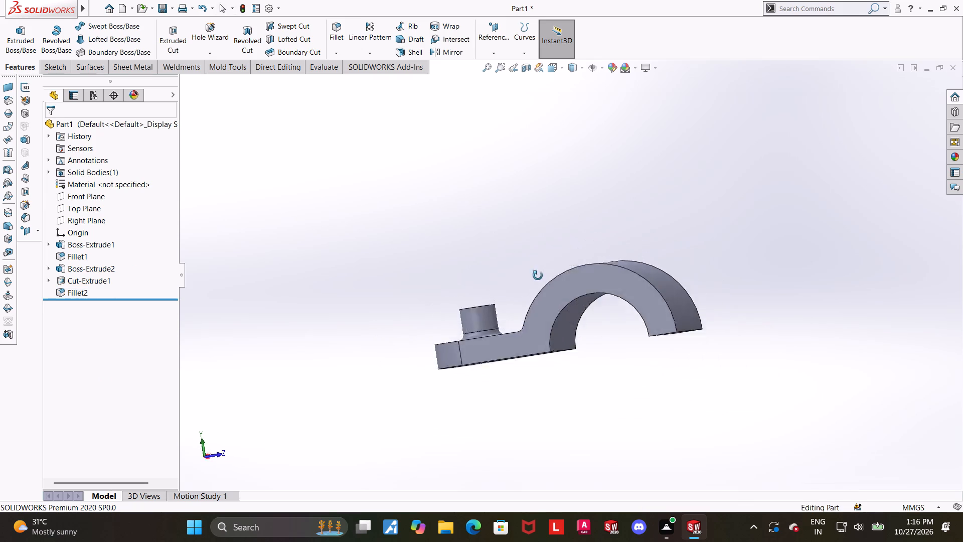
{"action": "middle_click_drag", "start_coordinate": [538, 276], "coordinate": [538, 265]}
{"action": "scroll", "coordinate": [693, 351], "scroll_direction": "down", "scroll_amount": 2}
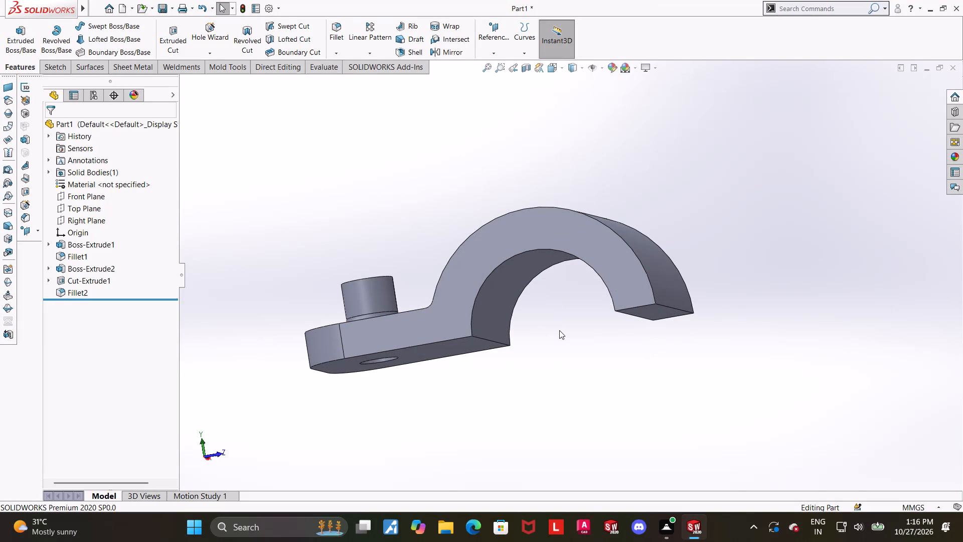
{"action": "middle_click_drag", "start_coordinate": [542, 324], "coordinate": [556, 361]}
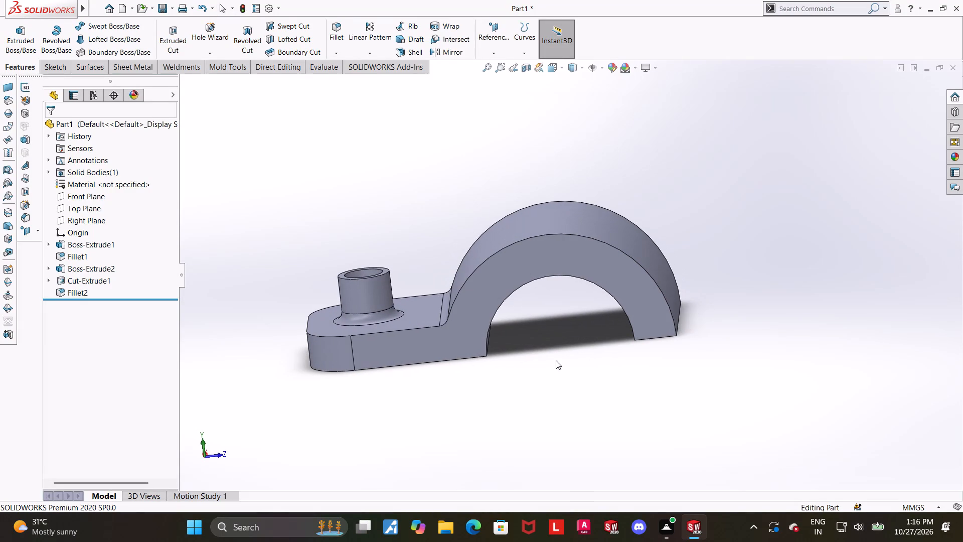
{"action": "middle_click_drag", "start_coordinate": [574, 345], "coordinate": [573, 357]}
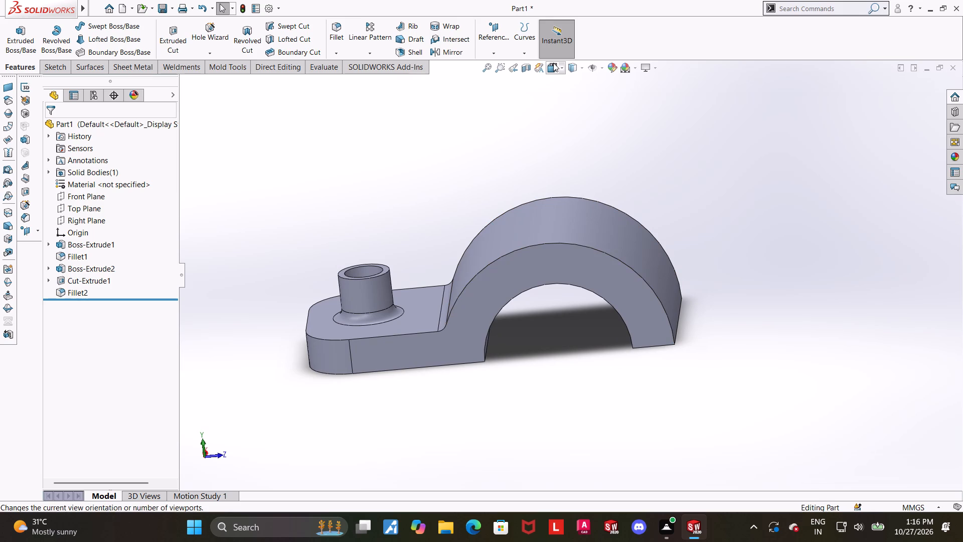
{"action": "scroll", "coordinate": [588, 247], "scroll_direction": "up", "scroll_amount": 2}
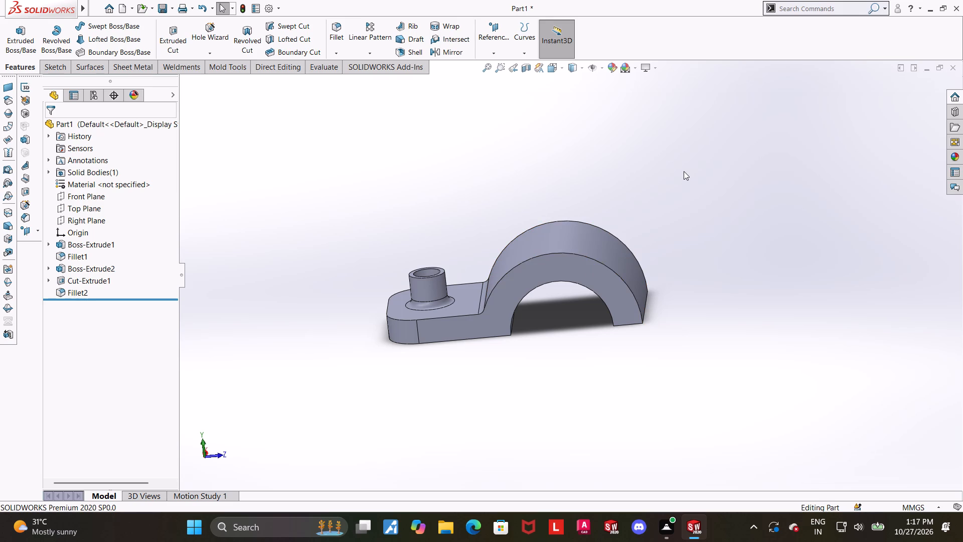
{"action": "scroll", "coordinate": [683, 171], "scroll_direction": "up", "scroll_amount": 2}
{"action": "scroll", "coordinate": [683, 172], "scroll_direction": "down", "scroll_amount": 2}
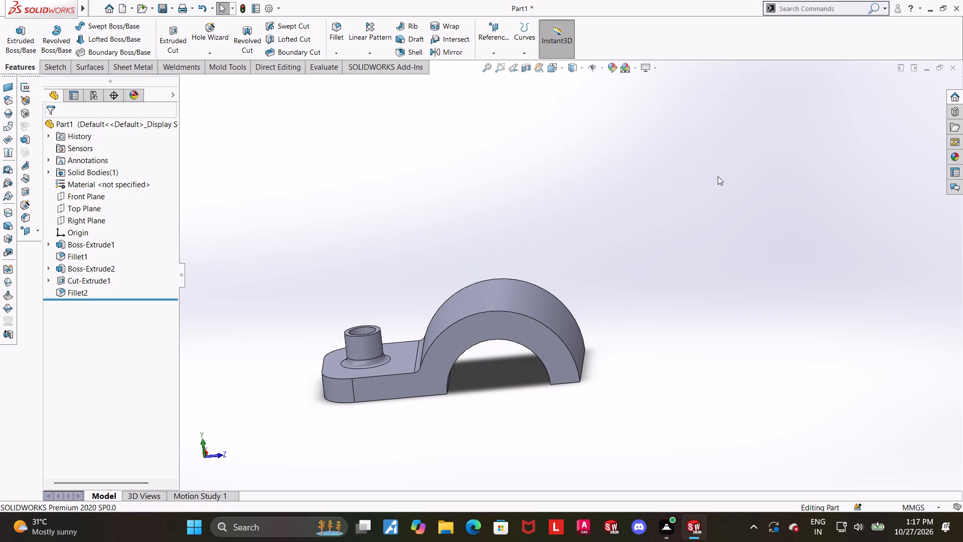
{"action": "scroll", "coordinate": [761, 192], "scroll_direction": "up", "scroll_amount": 1}
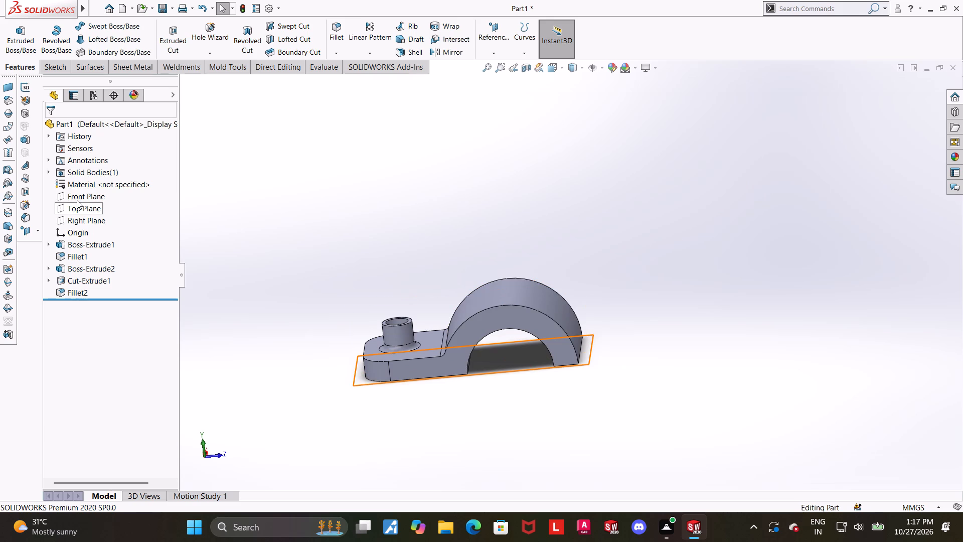
Sketch a corner rectangle about 39 by 71 mm on the Right Plane, starting from the half-ring's outer bottom corner.
{"action": "left_click", "coordinate": [77, 225]}
{"action": "left_click", "coordinate": [85, 212]}
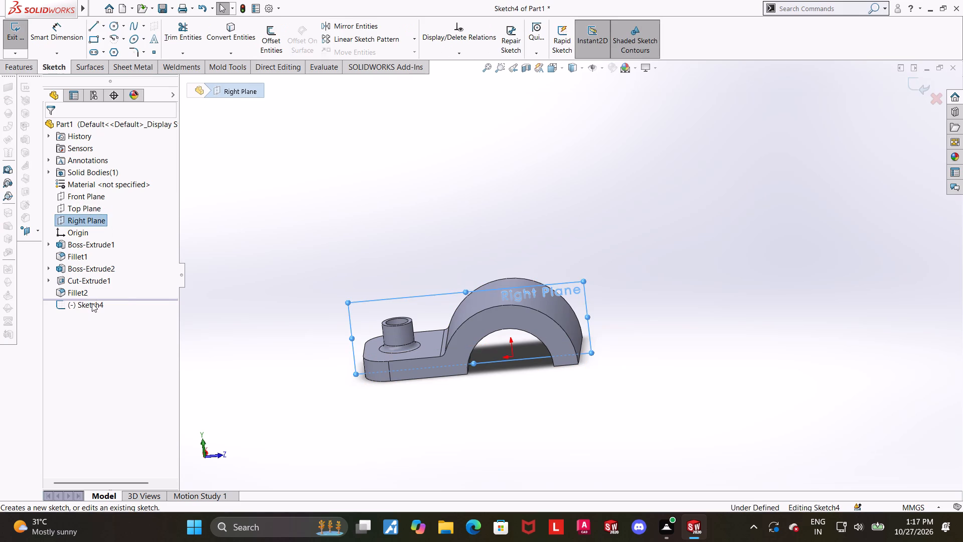
{"action": "left_click", "coordinate": [92, 304]}
{"action": "left_click", "coordinate": [114, 290]}
{"action": "scroll", "coordinate": [575, 274], "scroll_direction": "up", "scroll_amount": 4}
{"action": "scroll", "coordinate": [603, 214], "scroll_direction": "down", "scroll_amount": 2}
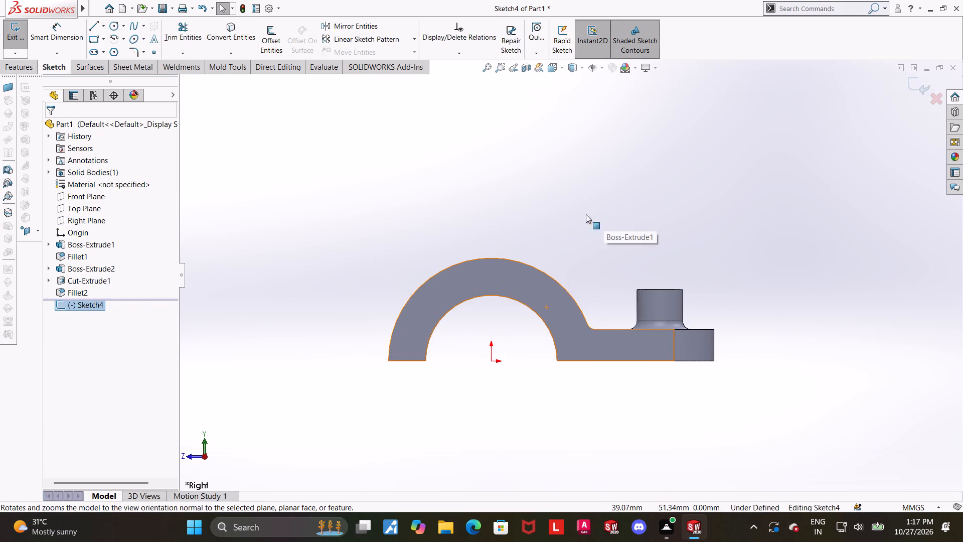
{"action": "left_click", "coordinate": [96, 43]}
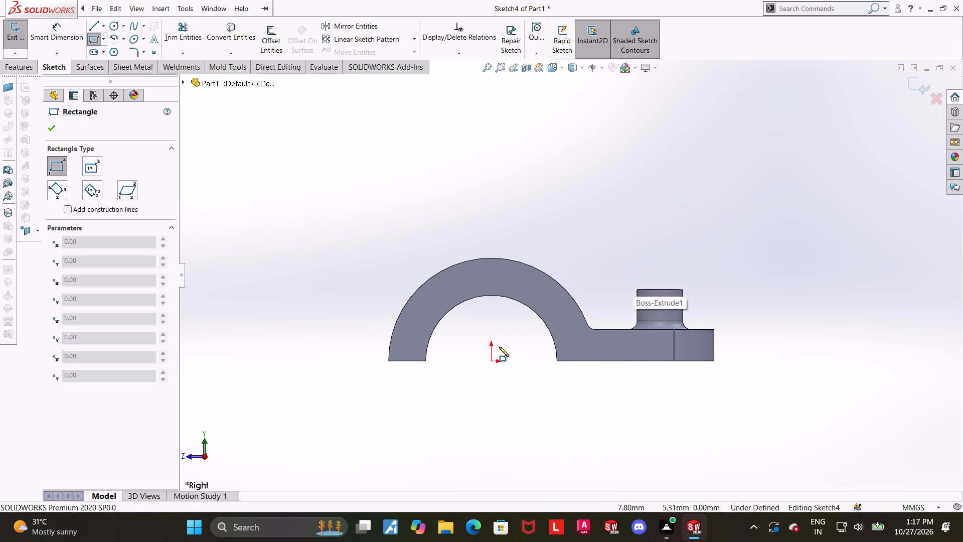
{"action": "left_click", "coordinate": [386, 361]}
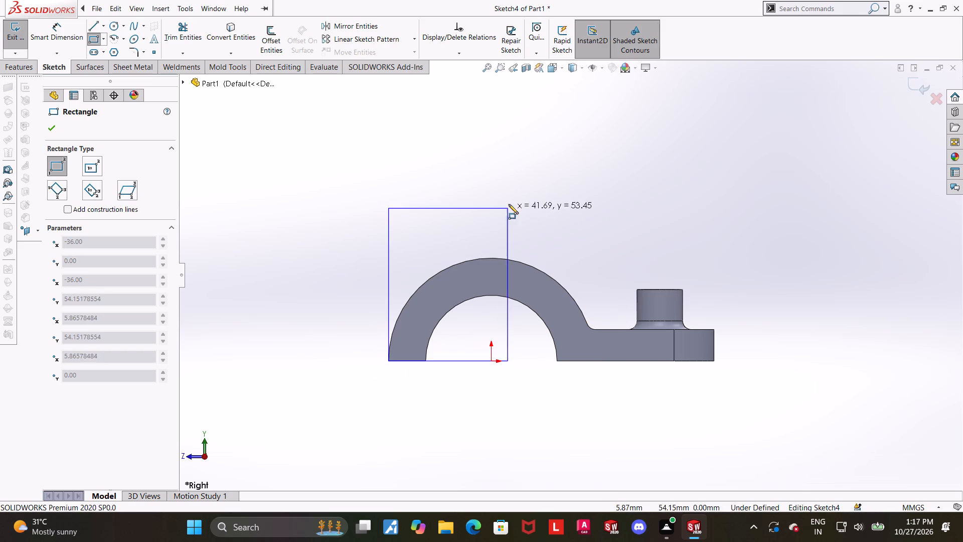
{"action": "left_click", "coordinate": [501, 158]}
{"action": "key", "text": "Escape"}
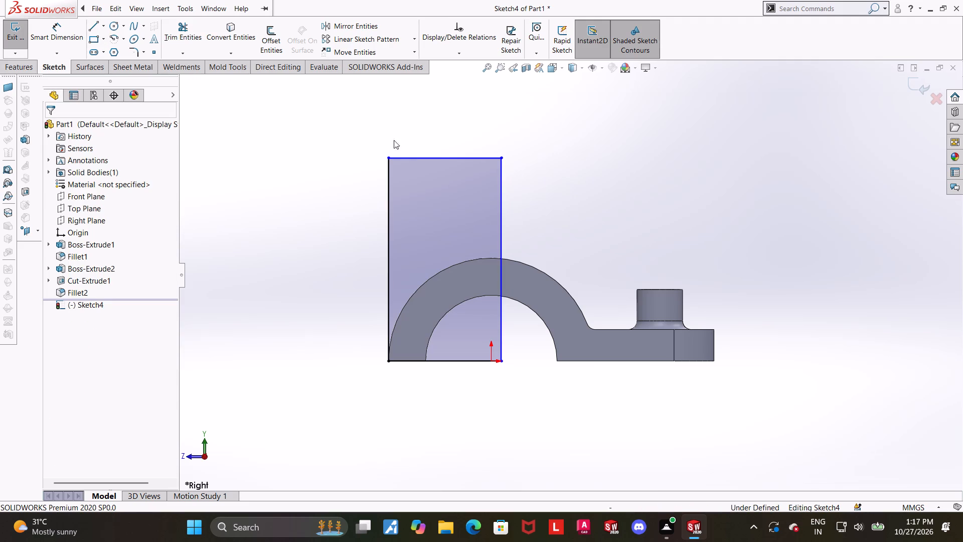
Dimension the rectangle's width between its vertical sides as 38 mm.
{"action": "left_click", "coordinate": [63, 27]}
{"action": "scroll", "coordinate": [599, 279], "scroll_direction": "down", "scroll_amount": 1}
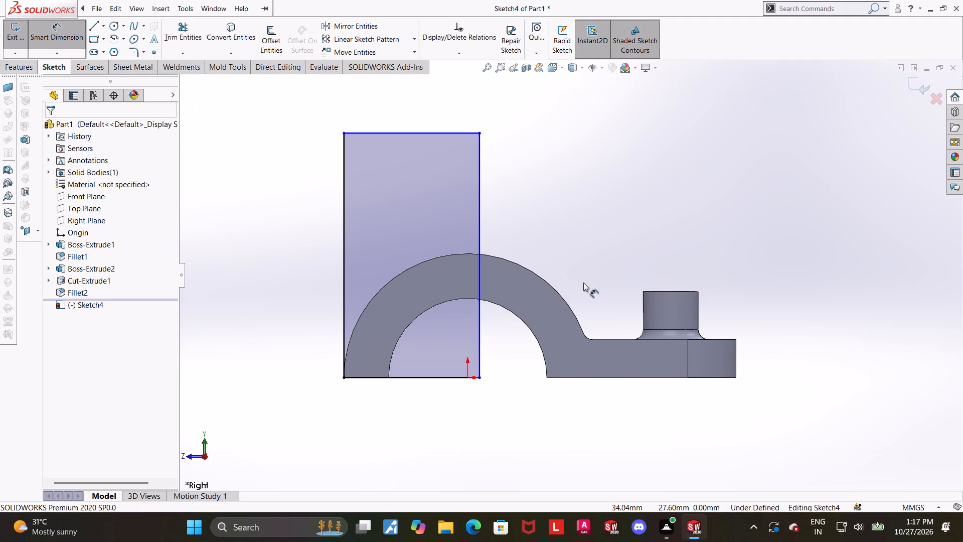
{"action": "left_click", "coordinate": [344, 214]}
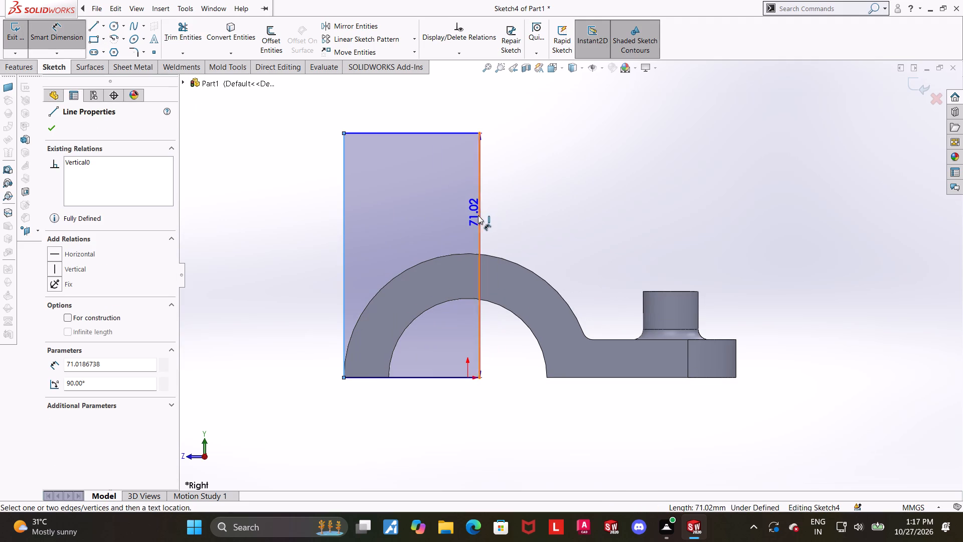
{"action": "left_click", "coordinate": [478, 216]}
{"action": "scroll", "coordinate": [478, 216], "scroll_direction": "up", "scroll_amount": 2}
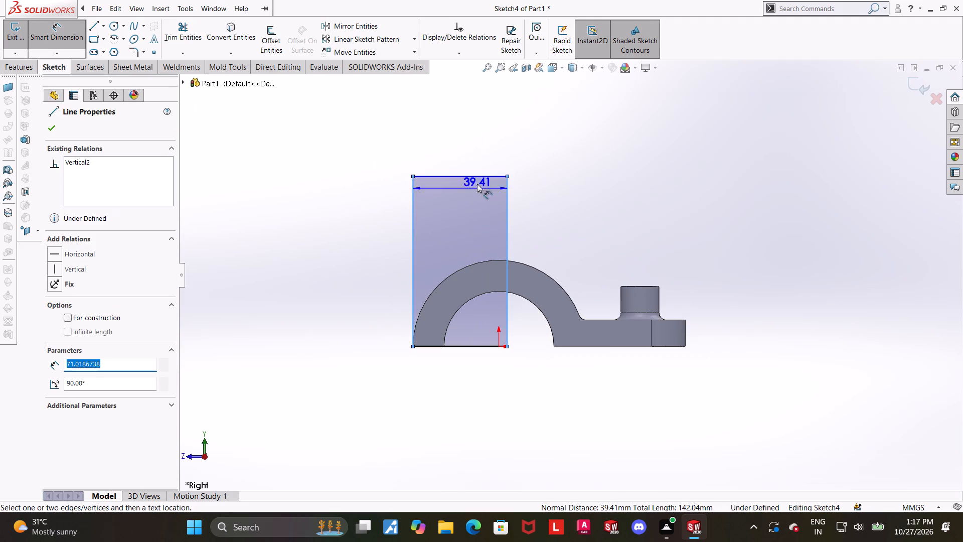
{"action": "left_click", "coordinate": [481, 120]}
{"action": "key", "text": "3"}
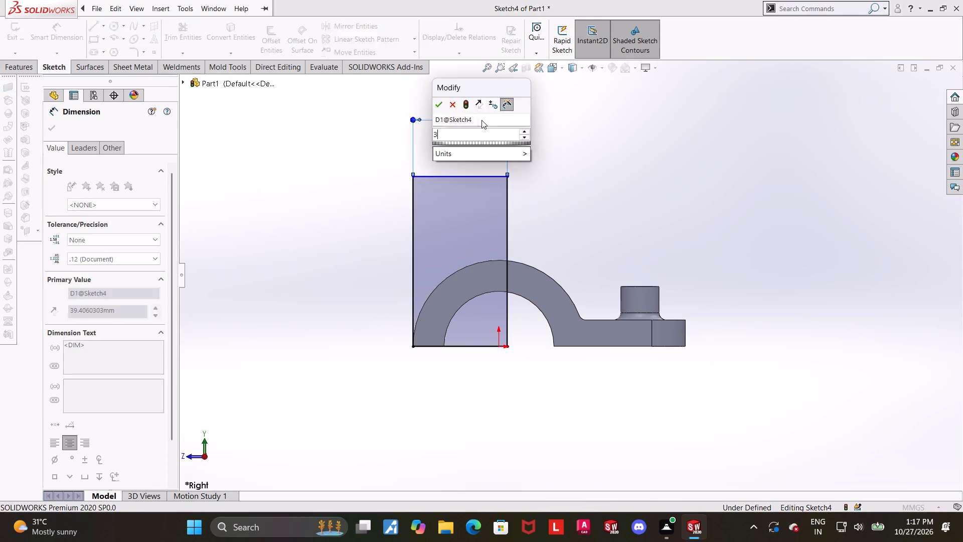
{"action": "key", "text": "8"}
{"action": "key", "text": "Return"}
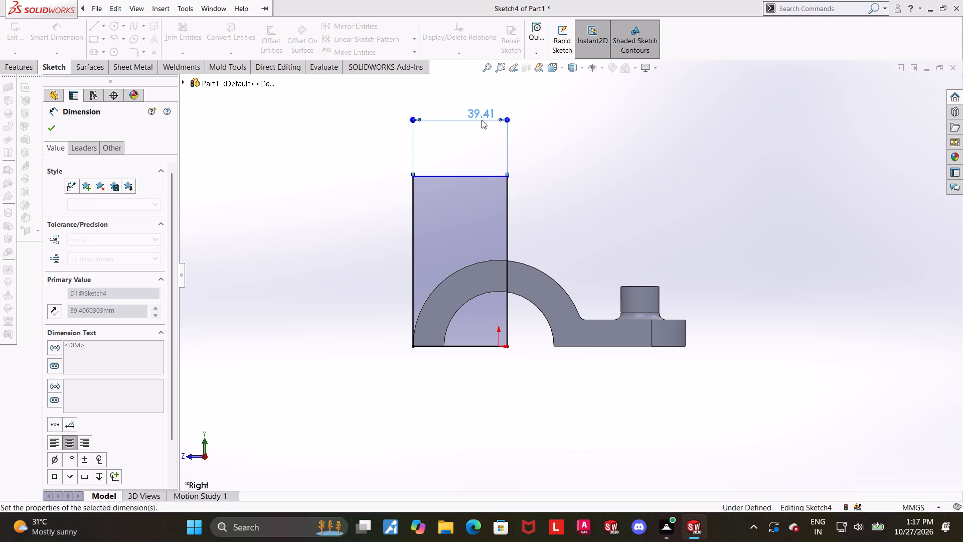
{"action": "key", "text": "Escape"}
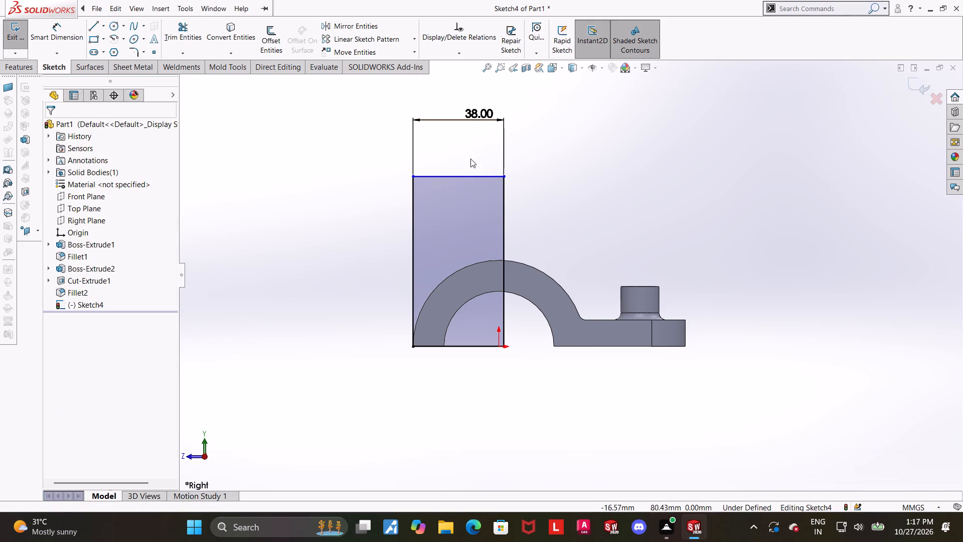
Dimension the rectangle's height between its top and bottom edges as 72 mm.
{"action": "scroll", "coordinate": [543, 163], "scroll_direction": "down", "scroll_amount": 2}
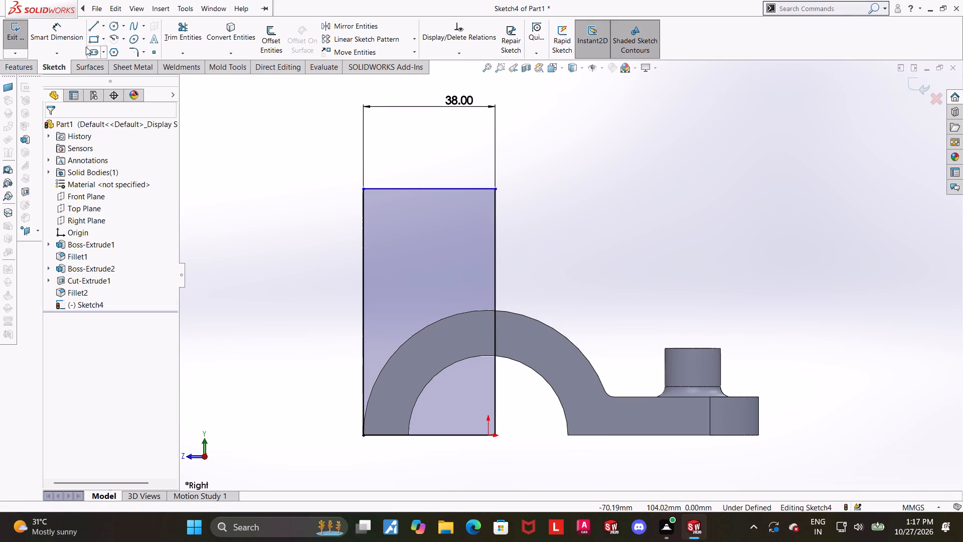
{"action": "left_click", "coordinate": [42, 34]}
{"action": "scroll", "coordinate": [428, 165], "scroll_direction": "up", "scroll_amount": 1}
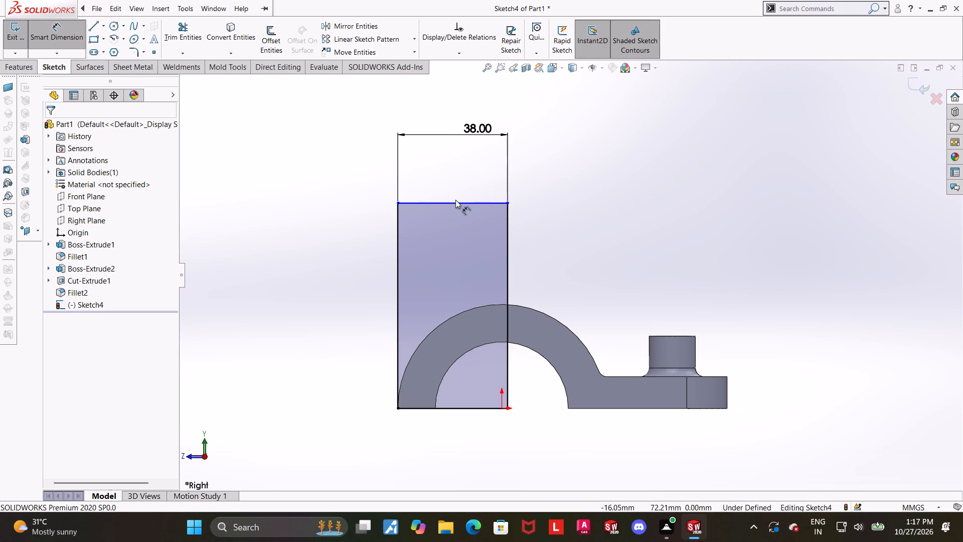
{"action": "left_click", "coordinate": [457, 203]}
{"action": "left_click", "coordinate": [463, 410]}
{"action": "left_click", "coordinate": [277, 360]}
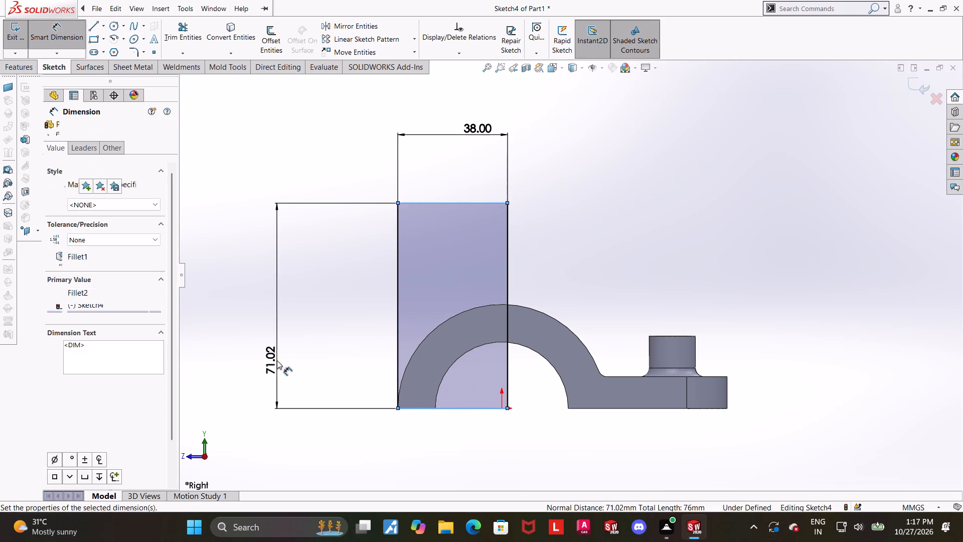
{"action": "key", "text": "7"}
{"action": "key", "text": "2"}
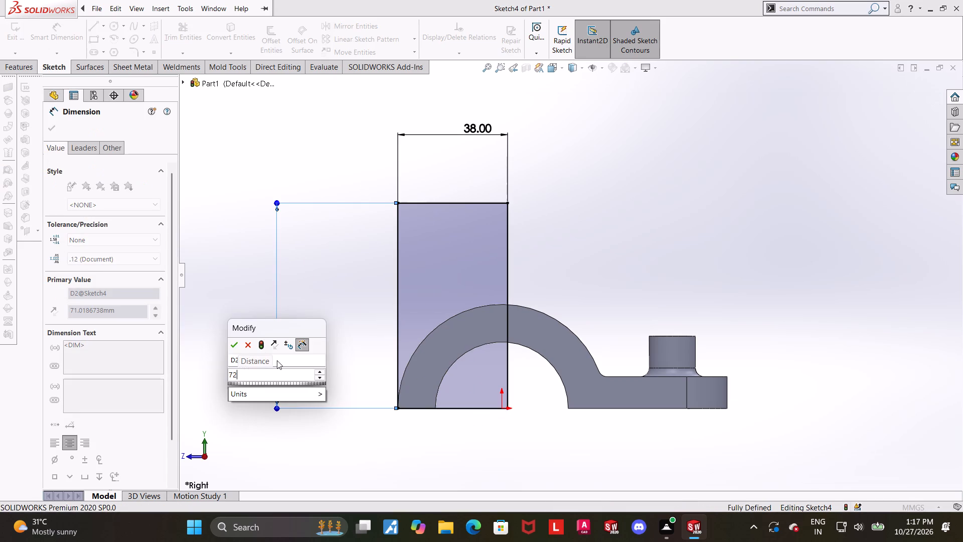
{"action": "key", "text": "Return"}
{"action": "key", "text": "Escape"}
{"action": "key", "text": "Escape"}
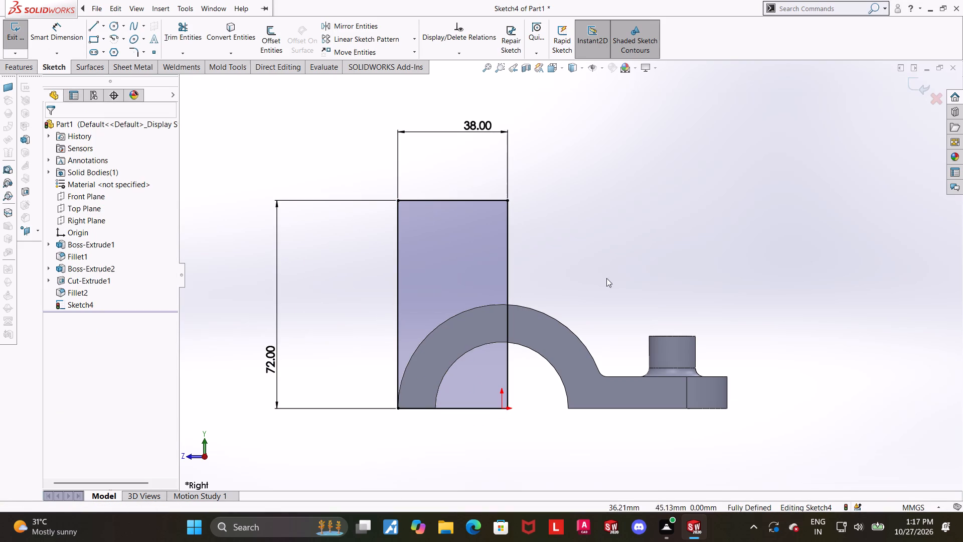
{"action": "left_click", "coordinate": [607, 278]}
{"action": "left_click", "coordinate": [545, 261]}
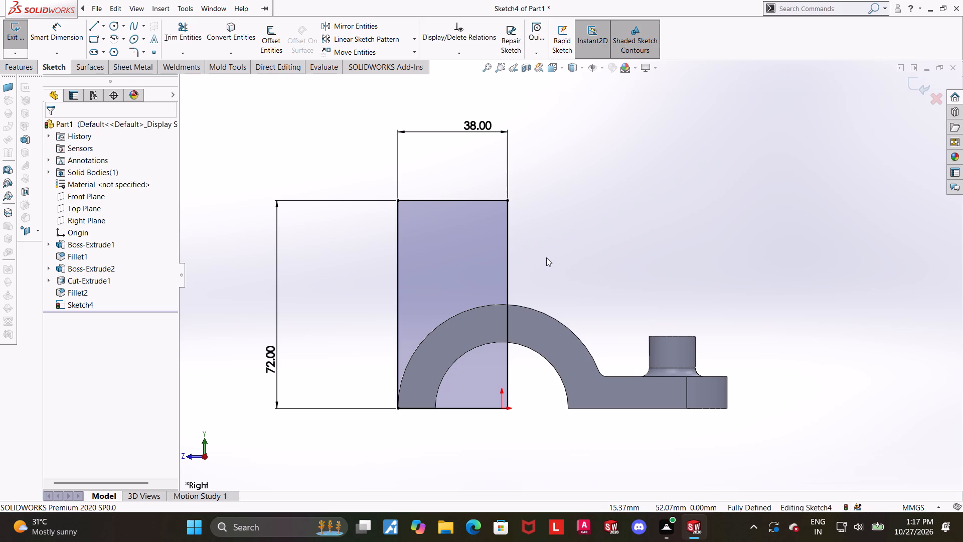
Convert the half-ring's outer arc into the sketch and trim away the rectangle lines below it and the surplus arc.
{"action": "left_click", "coordinate": [241, 36]}
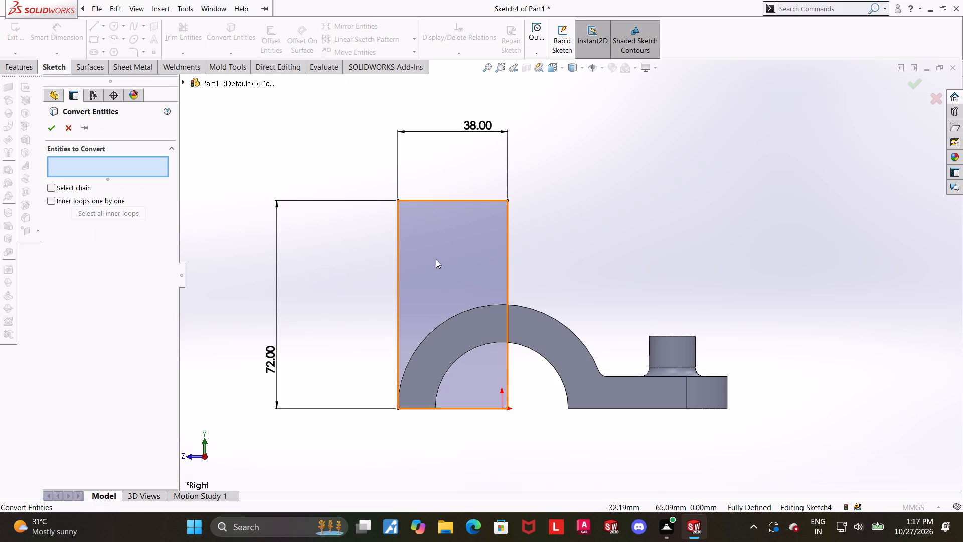
{"action": "left_click", "coordinate": [463, 311]}
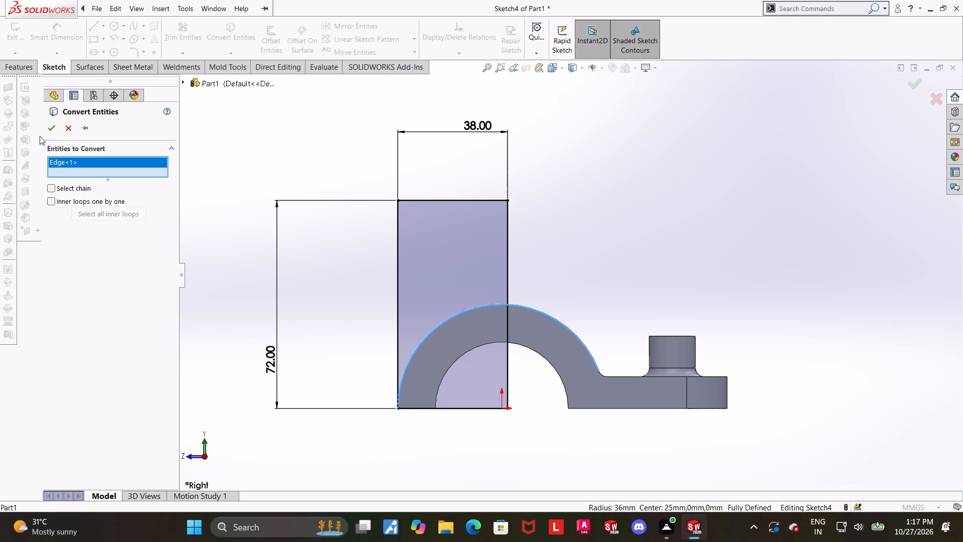
{"action": "left_click", "coordinate": [45, 133]}
{"action": "left_click", "coordinate": [196, 33]}
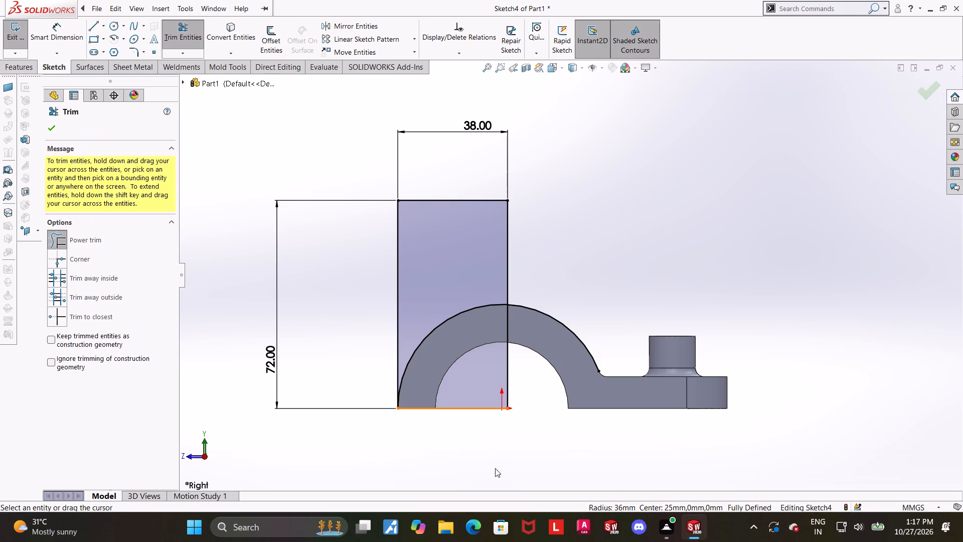
{"action": "left_click_drag", "start_coordinate": [450, 436], "coordinate": [562, 300]}
{"action": "key", "text": "Escape"}
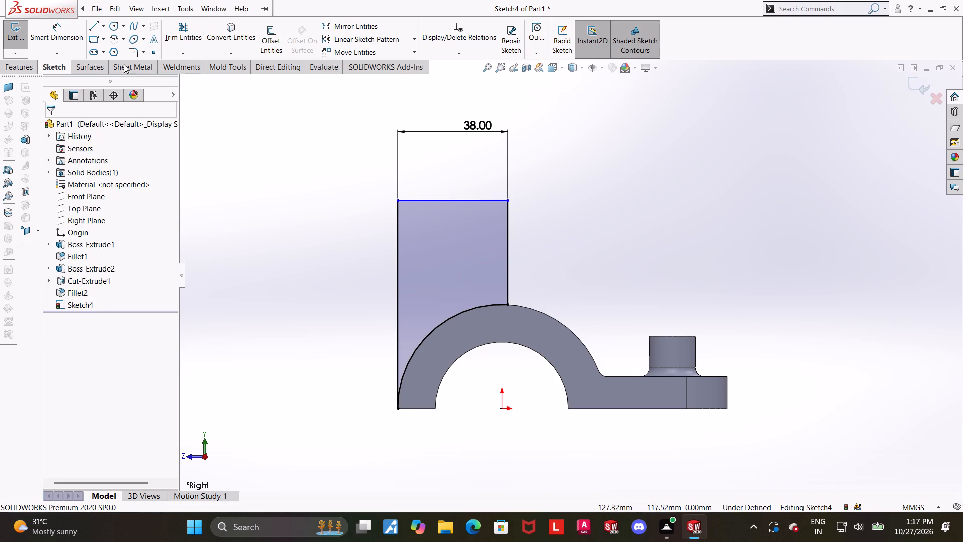
Dimension the profile's top edge 72 mm above the origin.
{"action": "left_click", "coordinate": [49, 31]}
{"action": "left_click", "coordinate": [49, 31]}
{"action": "left_click", "coordinate": [420, 202]}
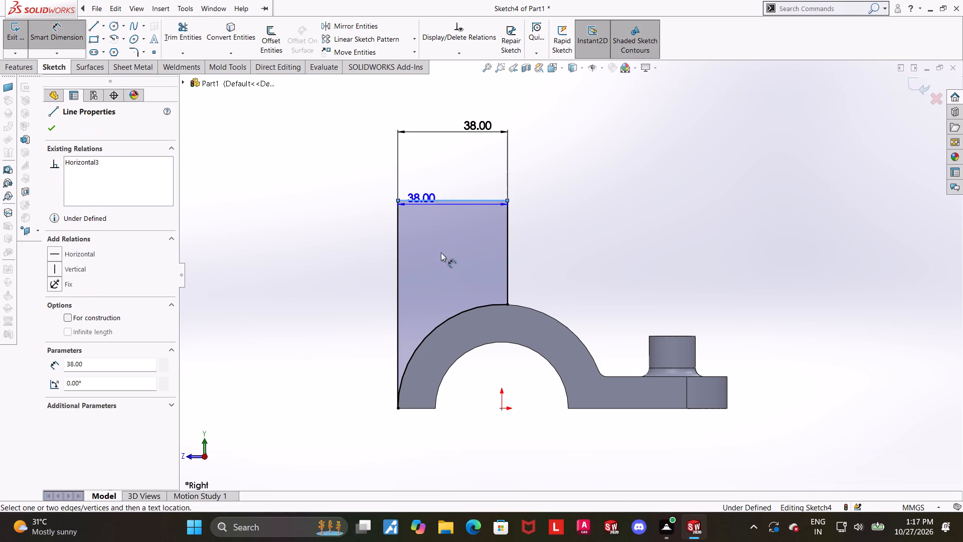
{"action": "left_click", "coordinate": [504, 410]}
{"action": "left_click", "coordinate": [297, 349]}
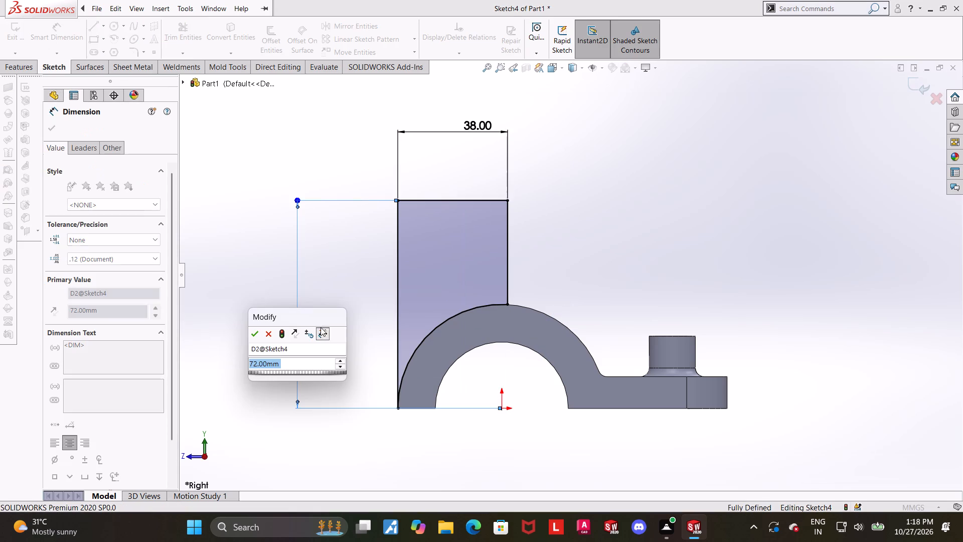
{"action": "left_click", "coordinate": [253, 332]}
{"action": "key", "text": "Escape"}
{"action": "key", "text": "Escape"}
{"action": "scroll", "coordinate": [669, 368], "scroll_direction": "up", "scroll_amount": 1}
{"action": "scroll", "coordinate": [670, 325], "scroll_direction": "down", "scroll_amount": 1}
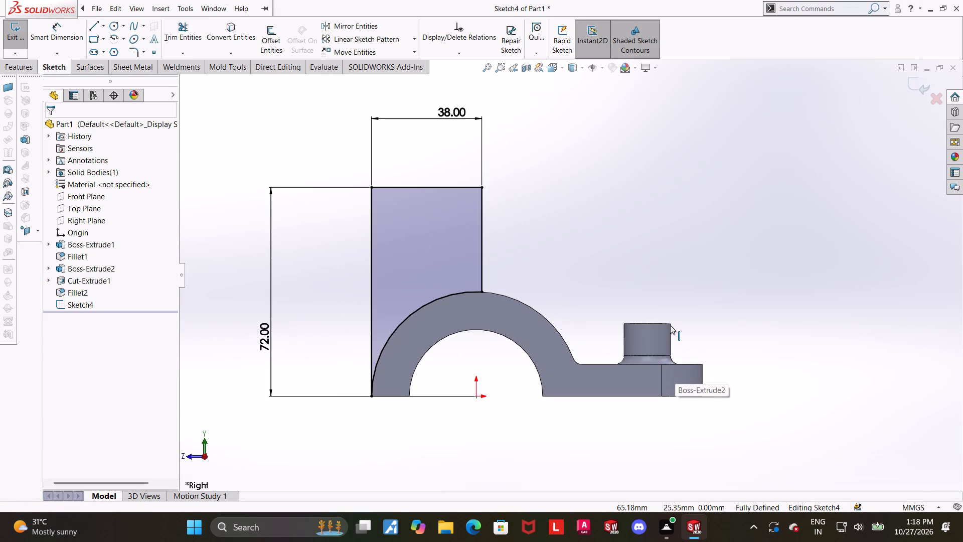
{"action": "scroll", "coordinate": [670, 325], "scroll_direction": "down", "scroll_amount": 1}
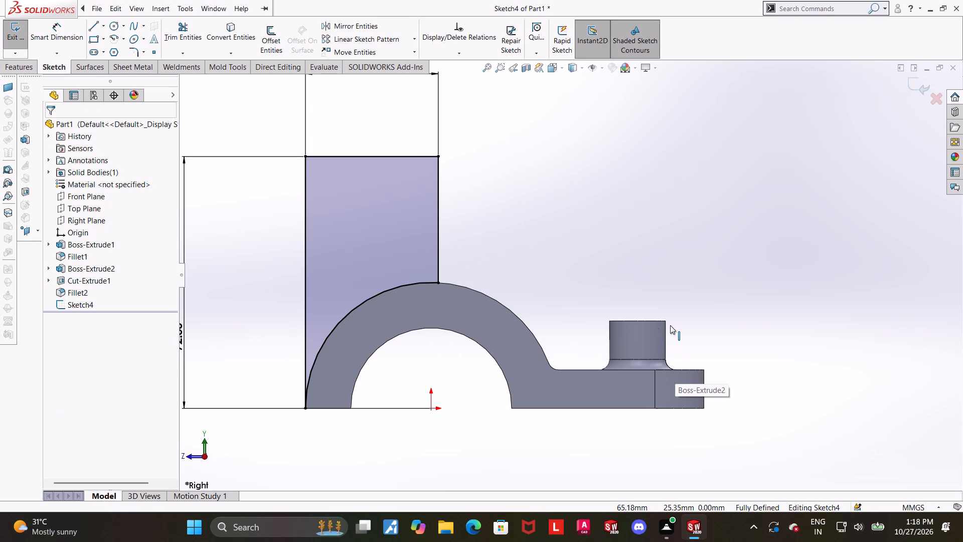
Exit the sketch and extrude the profile 28 mm Mid Plane as an upright block on the half-ring.
{"action": "middle_click_drag", "start_coordinate": [629, 331], "coordinate": [785, 341]}
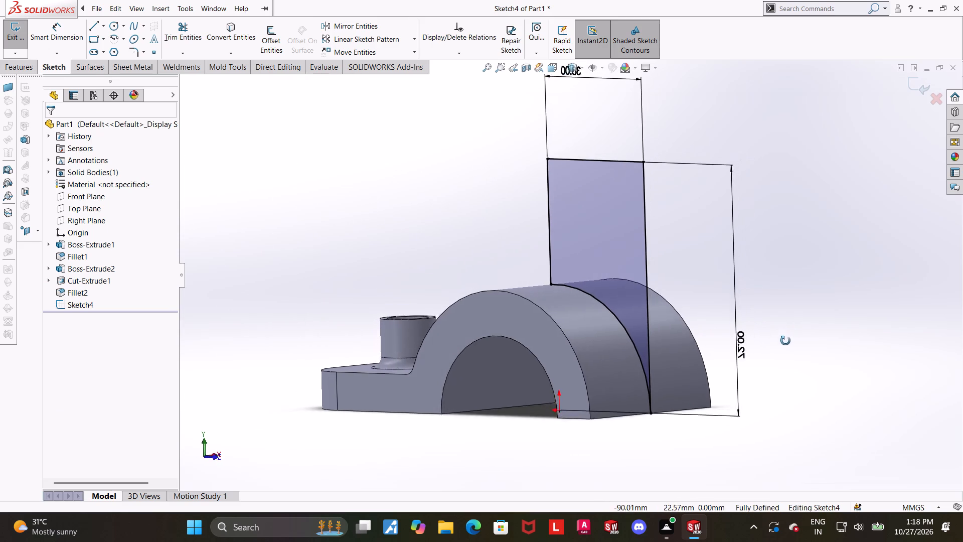
{"action": "middle_click_drag", "start_coordinate": [785, 341], "coordinate": [833, 344]}
{"action": "scroll", "coordinate": [833, 344], "scroll_direction": "up", "scroll_amount": 1}
{"action": "scroll", "coordinate": [833, 344], "scroll_direction": "down", "scroll_amount": 1}
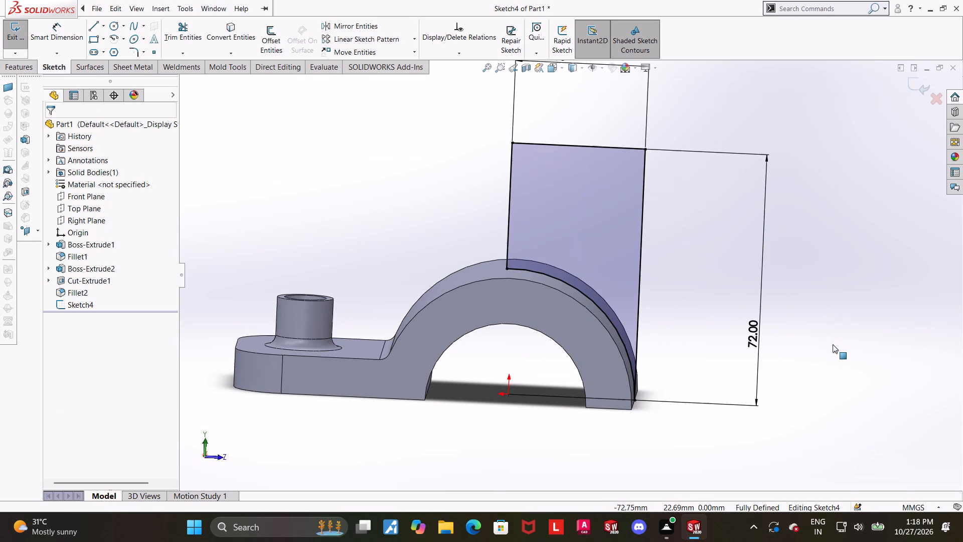
{"action": "left_click", "coordinate": [916, 81]}
{"action": "middle_click_drag", "start_coordinate": [715, 236], "coordinate": [701, 242]}
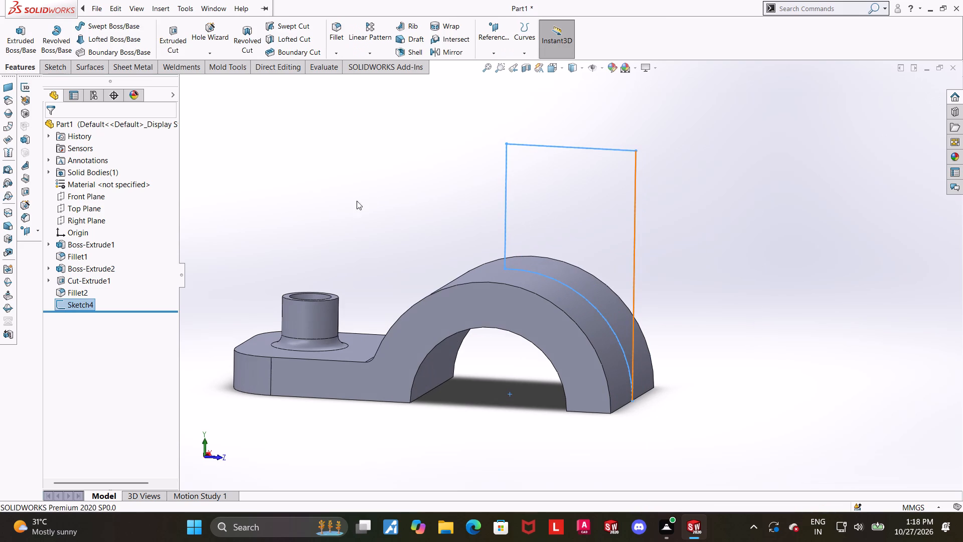
{"action": "left_click", "coordinate": [22, 29]}
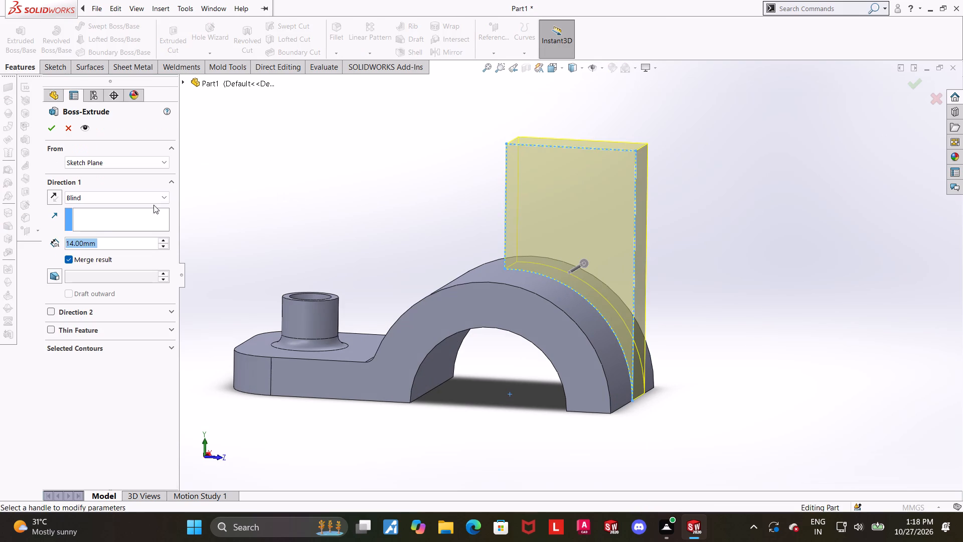
{"action": "left_click", "coordinate": [92, 198]}
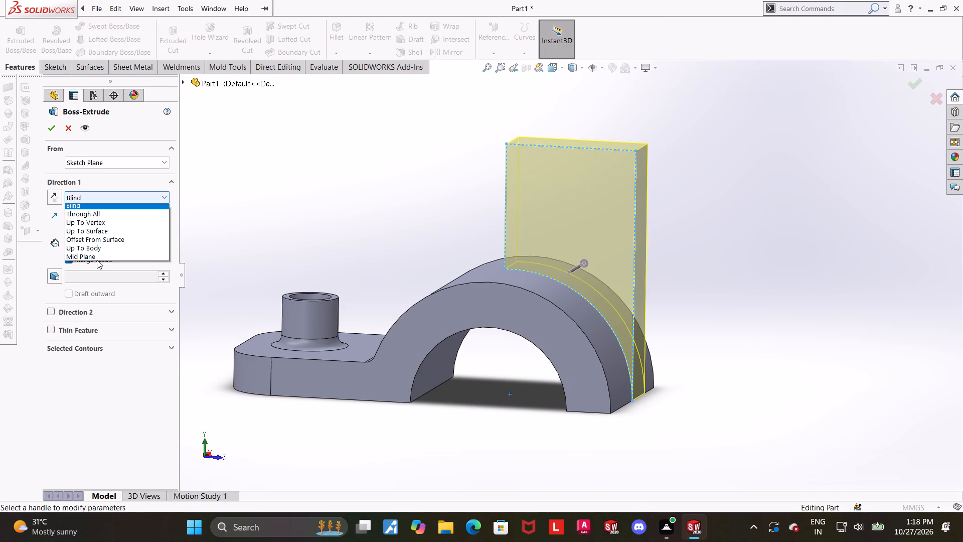
{"action": "left_click", "coordinate": [97, 260]}
{"action": "type", "text": "28"}
{"action": "key", "text": "Return"}
{"action": "left_click", "coordinate": [56, 128]}
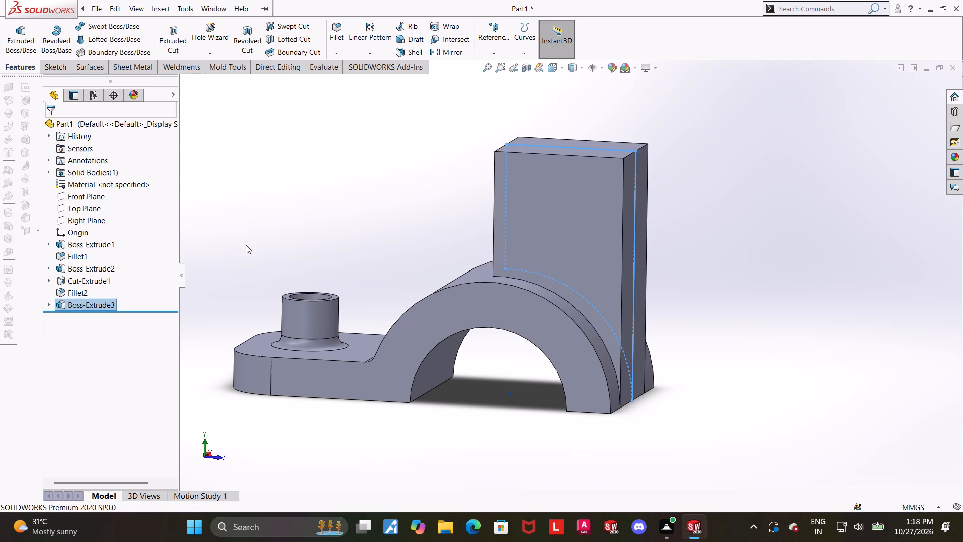
Inspect the upright block and its junction with the half-ring from several angles, including the underside.
{"action": "left_click", "coordinate": [249, 238]}
{"action": "middle_click_drag", "start_coordinate": [740, 275], "coordinate": [720, 280]}
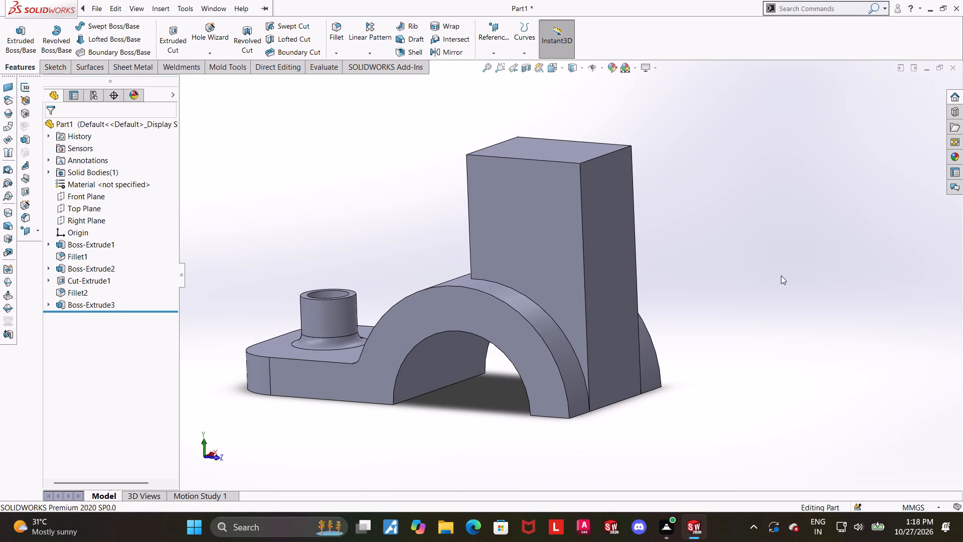
{"action": "middle_click_drag", "start_coordinate": [771, 276], "coordinate": [779, 262]}
{"action": "scroll", "coordinate": [777, 263], "scroll_direction": "up", "scroll_amount": 3}
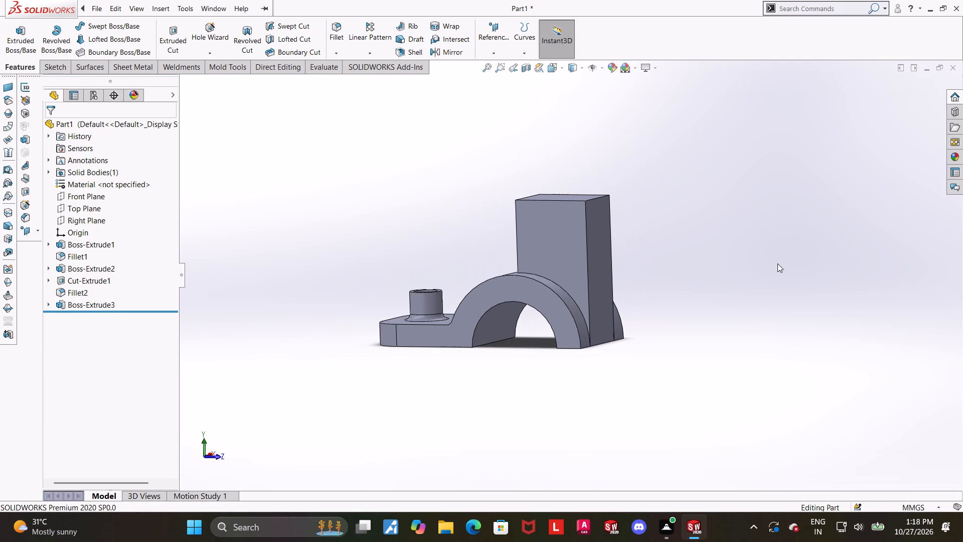
{"action": "middle_click_drag", "start_coordinate": [754, 231], "coordinate": [774, 181]}
{"action": "left_click", "coordinate": [773, 183]}
{"action": "left_click", "coordinate": [563, 212]}
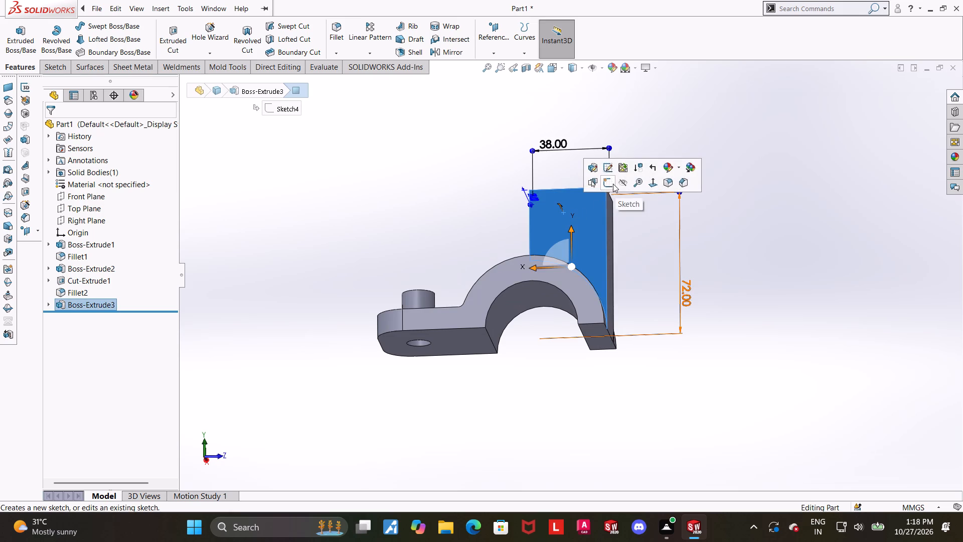
{"action": "key", "text": "Escape"}
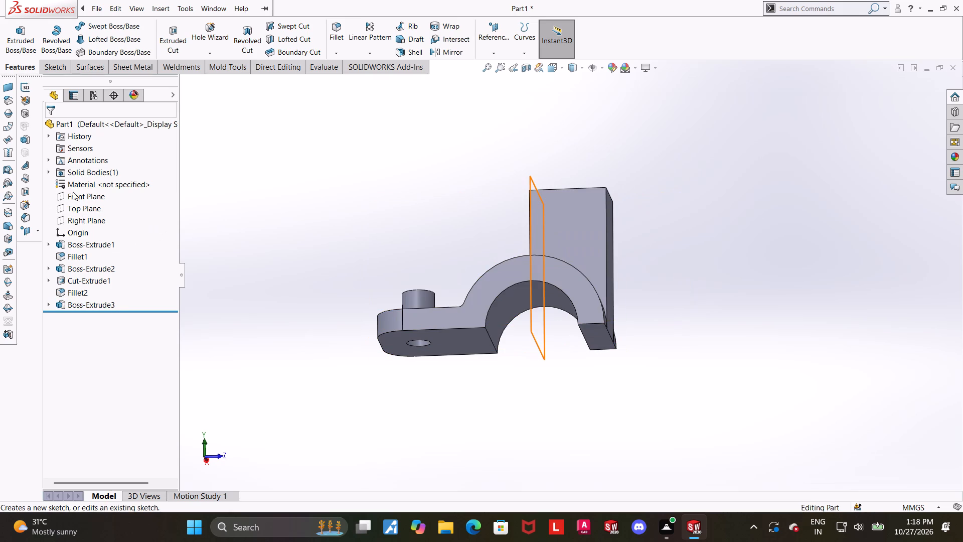
Open a new sketch on the Right Plane and view it face-on.
{"action": "left_click", "coordinate": [75, 214]}
{"action": "left_click", "coordinate": [77, 219]}
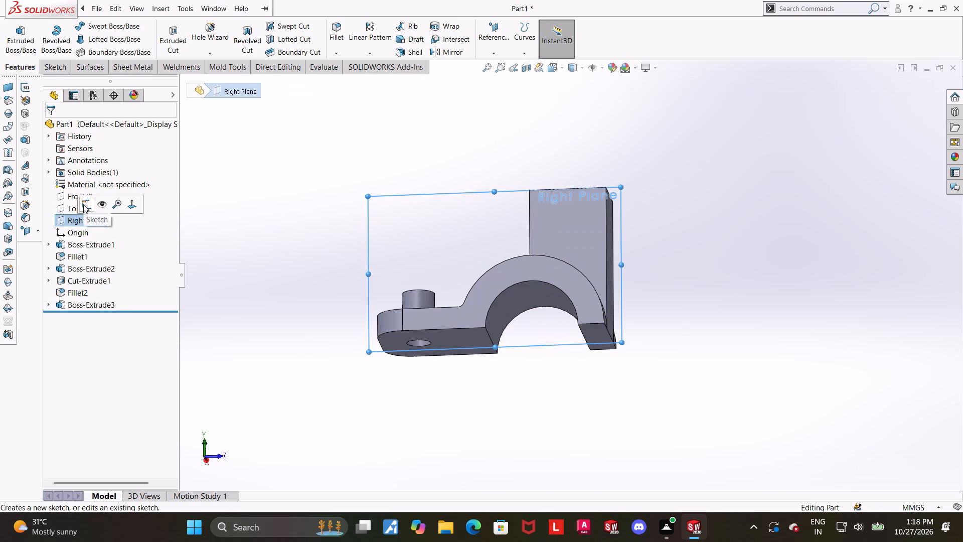
{"action": "left_click", "coordinate": [95, 312]}
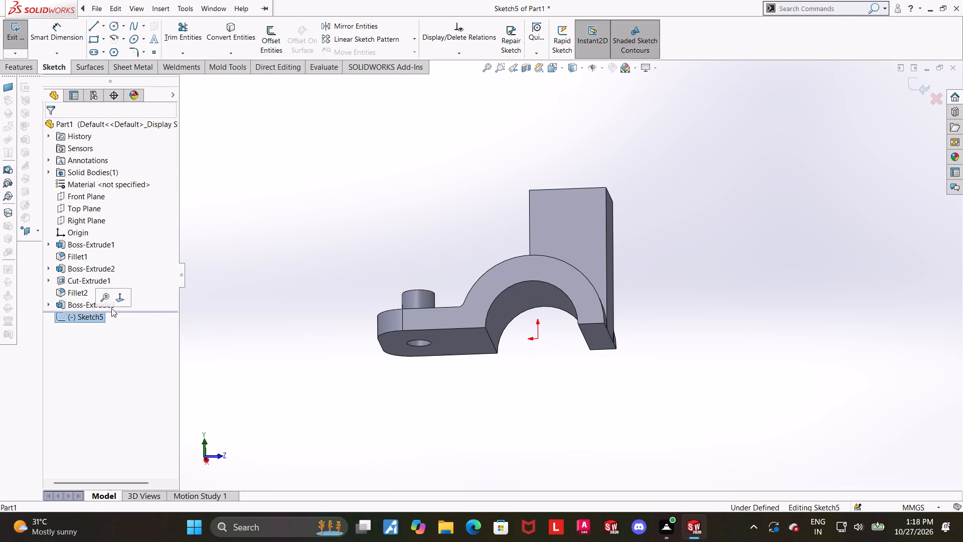
{"action": "left_click", "coordinate": [117, 300]}
{"action": "scroll", "coordinate": [625, 299], "scroll_direction": "up", "scroll_amount": 4}
{"action": "scroll", "coordinate": [578, 208], "scroll_direction": "down", "scroll_amount": 2}
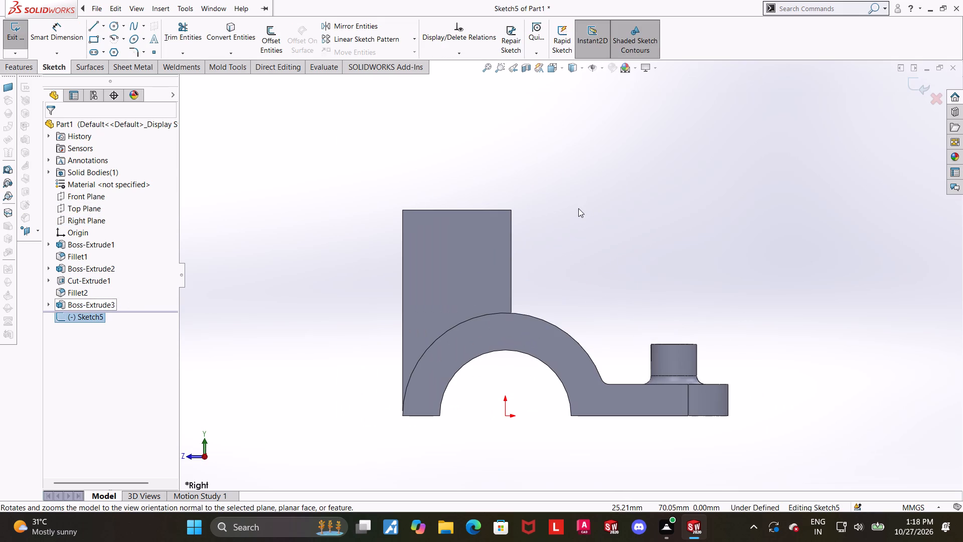
{"action": "scroll", "coordinate": [604, 215], "scroll_direction": "down", "scroll_amount": 2}
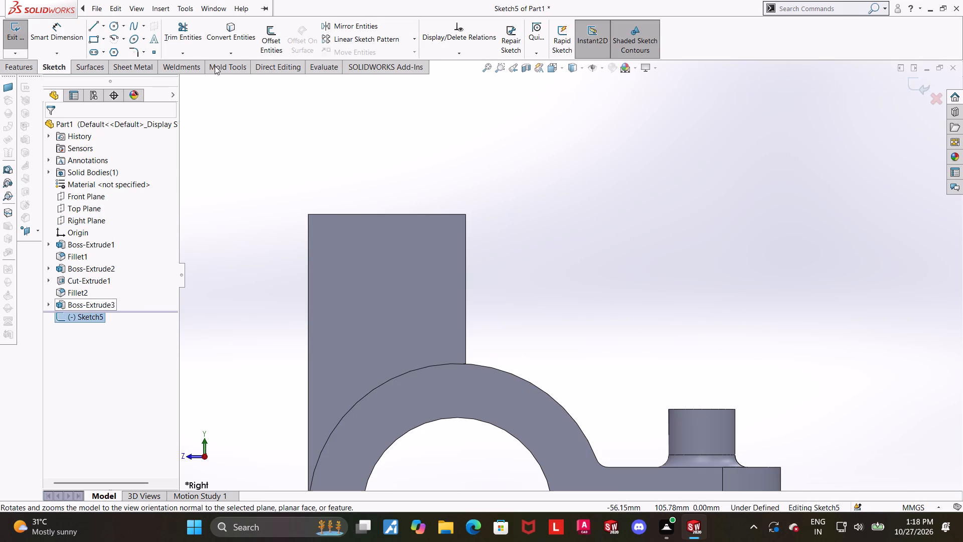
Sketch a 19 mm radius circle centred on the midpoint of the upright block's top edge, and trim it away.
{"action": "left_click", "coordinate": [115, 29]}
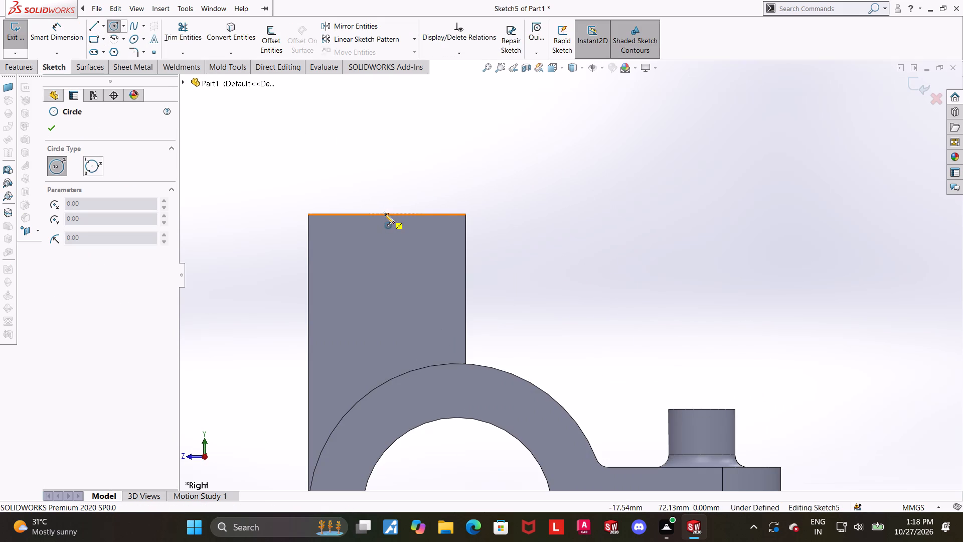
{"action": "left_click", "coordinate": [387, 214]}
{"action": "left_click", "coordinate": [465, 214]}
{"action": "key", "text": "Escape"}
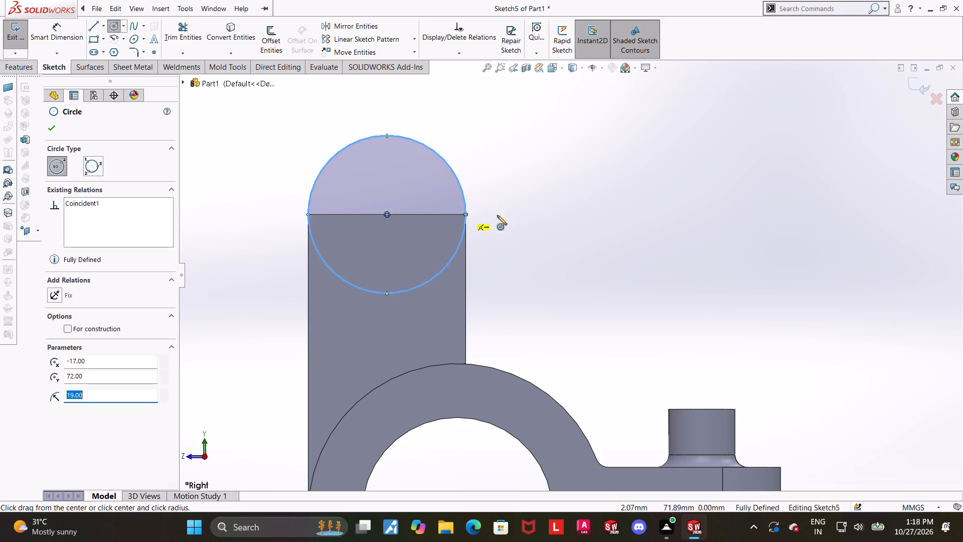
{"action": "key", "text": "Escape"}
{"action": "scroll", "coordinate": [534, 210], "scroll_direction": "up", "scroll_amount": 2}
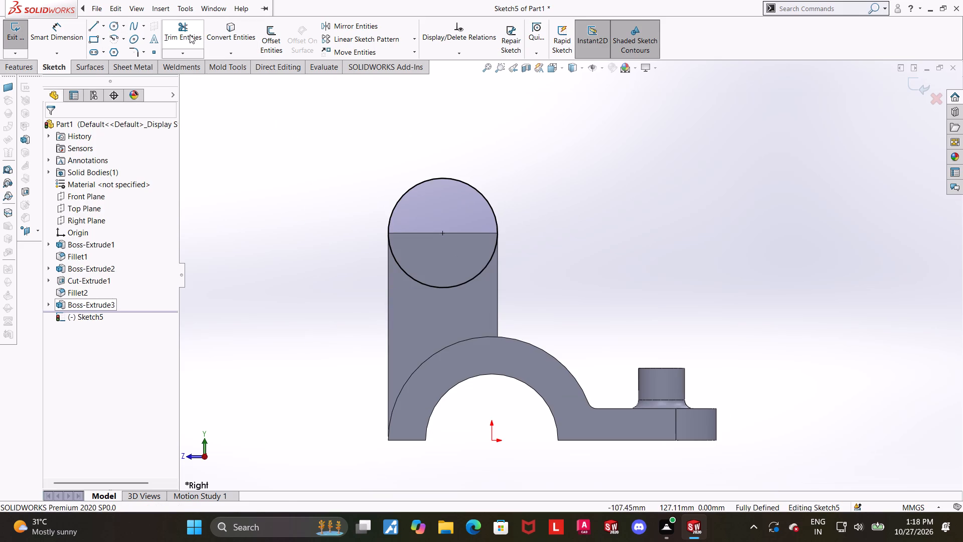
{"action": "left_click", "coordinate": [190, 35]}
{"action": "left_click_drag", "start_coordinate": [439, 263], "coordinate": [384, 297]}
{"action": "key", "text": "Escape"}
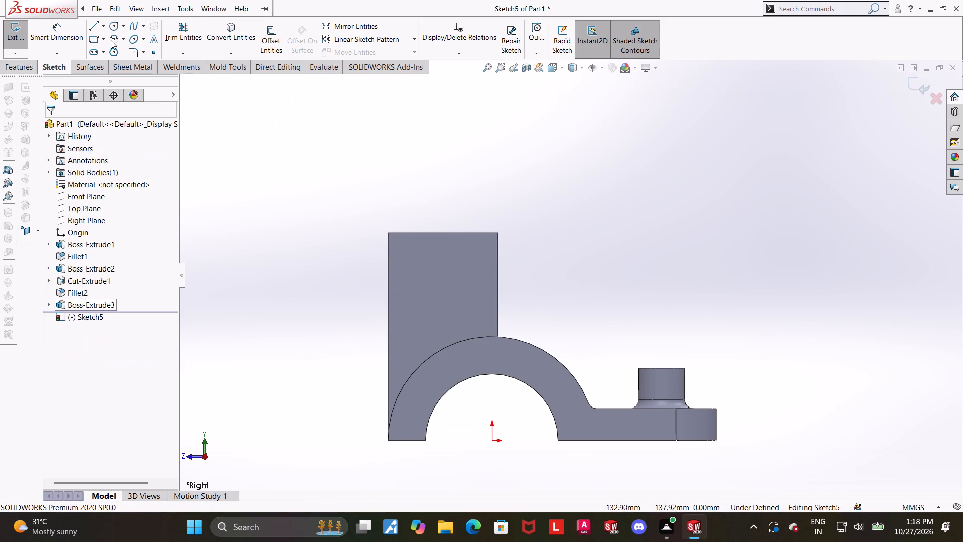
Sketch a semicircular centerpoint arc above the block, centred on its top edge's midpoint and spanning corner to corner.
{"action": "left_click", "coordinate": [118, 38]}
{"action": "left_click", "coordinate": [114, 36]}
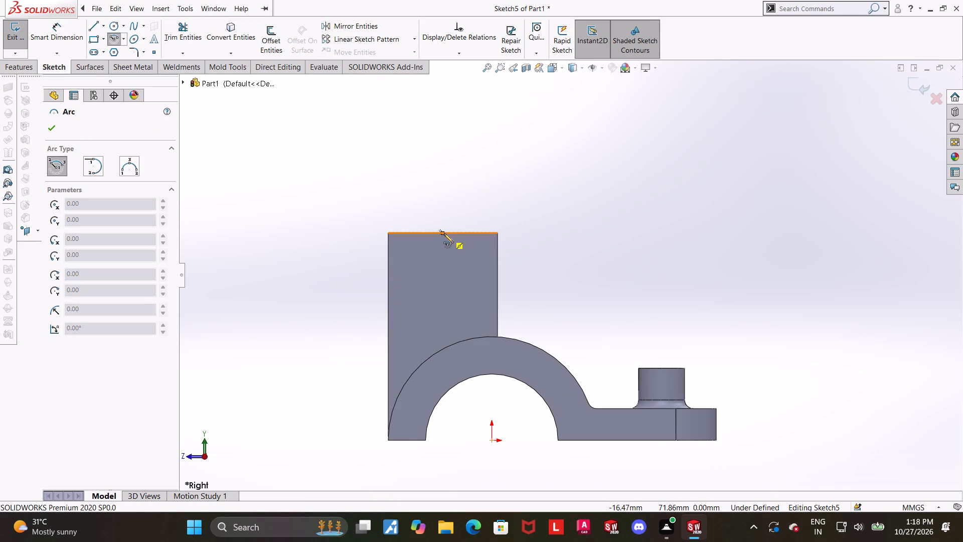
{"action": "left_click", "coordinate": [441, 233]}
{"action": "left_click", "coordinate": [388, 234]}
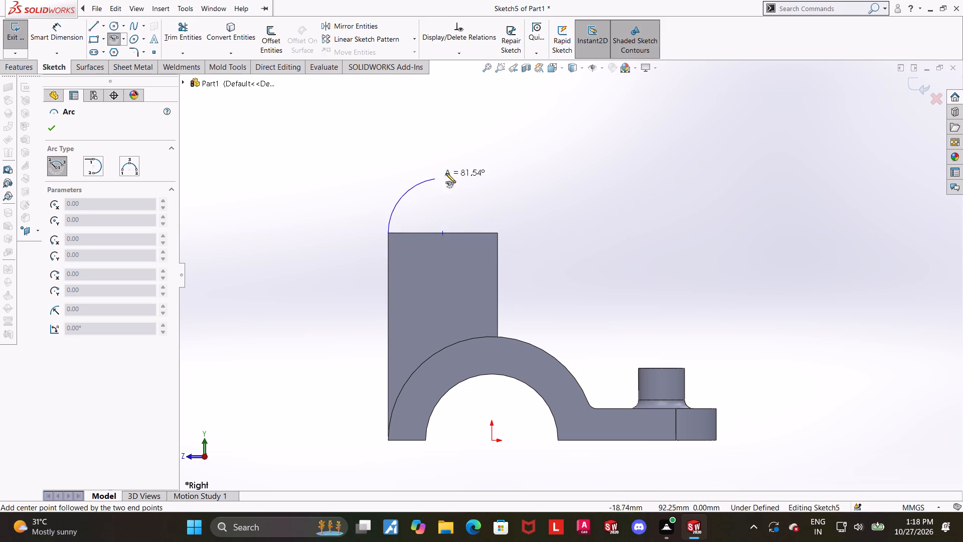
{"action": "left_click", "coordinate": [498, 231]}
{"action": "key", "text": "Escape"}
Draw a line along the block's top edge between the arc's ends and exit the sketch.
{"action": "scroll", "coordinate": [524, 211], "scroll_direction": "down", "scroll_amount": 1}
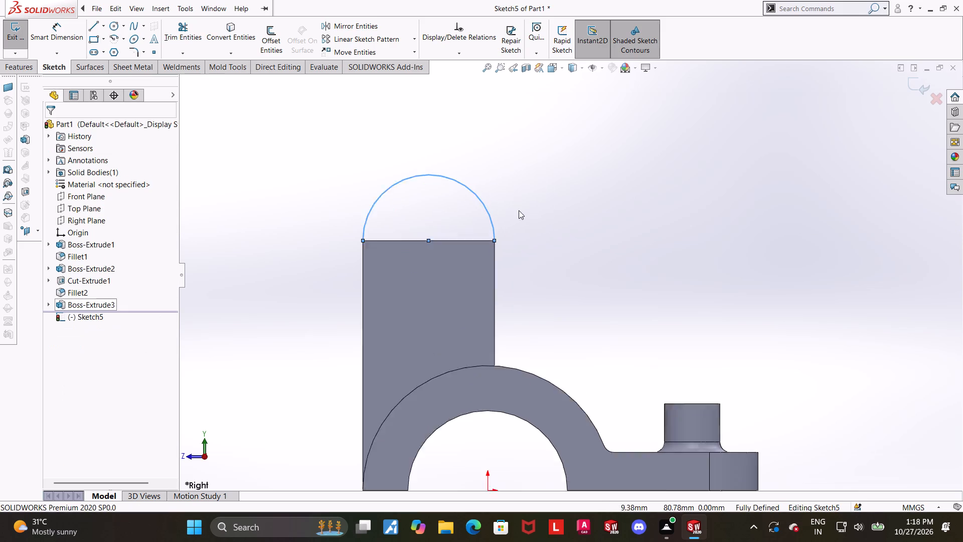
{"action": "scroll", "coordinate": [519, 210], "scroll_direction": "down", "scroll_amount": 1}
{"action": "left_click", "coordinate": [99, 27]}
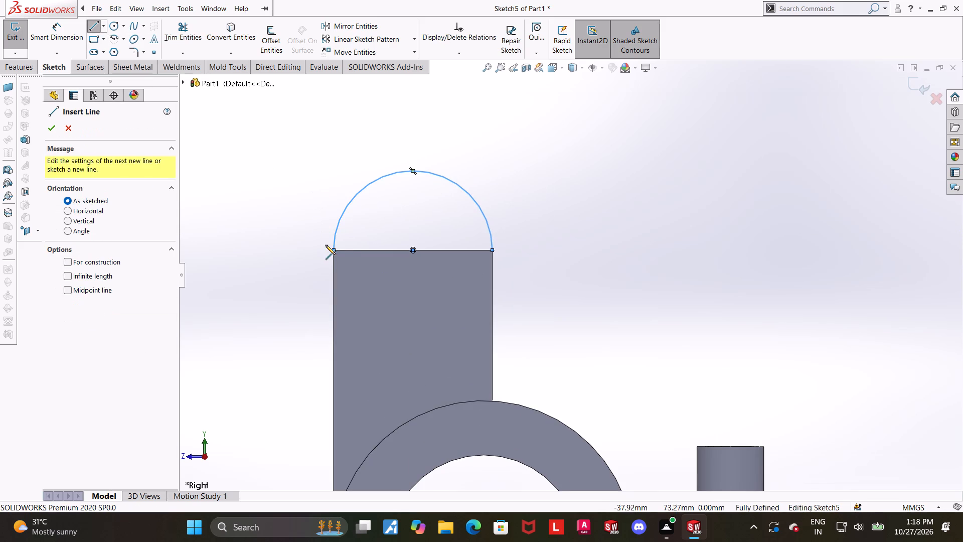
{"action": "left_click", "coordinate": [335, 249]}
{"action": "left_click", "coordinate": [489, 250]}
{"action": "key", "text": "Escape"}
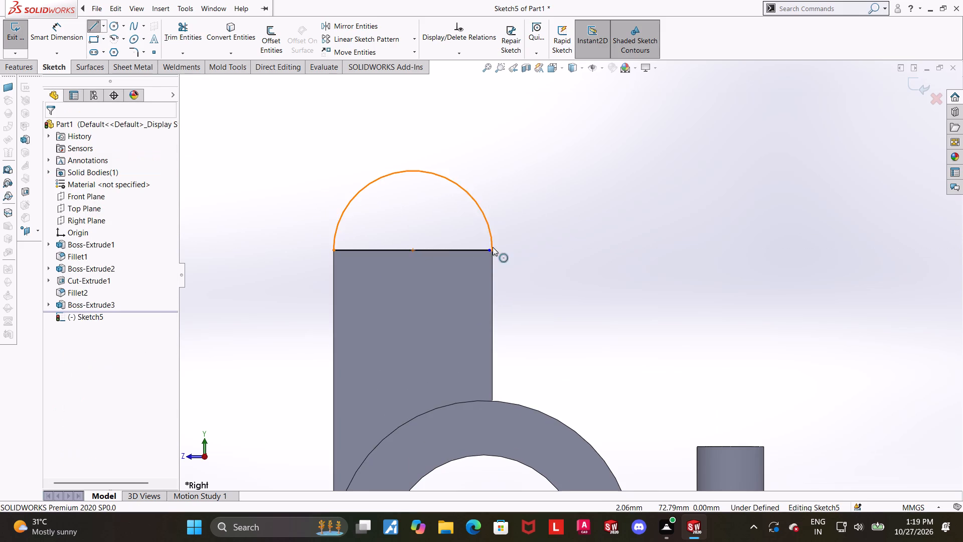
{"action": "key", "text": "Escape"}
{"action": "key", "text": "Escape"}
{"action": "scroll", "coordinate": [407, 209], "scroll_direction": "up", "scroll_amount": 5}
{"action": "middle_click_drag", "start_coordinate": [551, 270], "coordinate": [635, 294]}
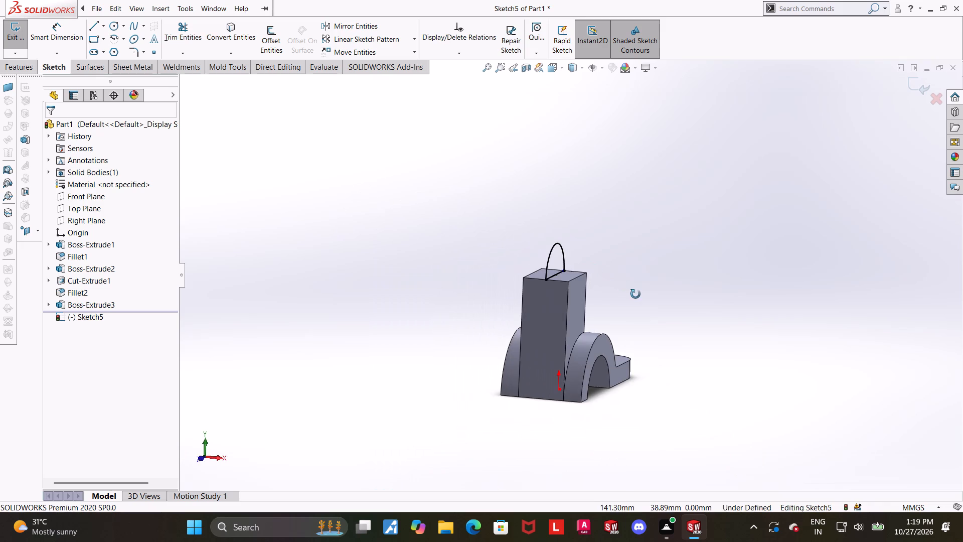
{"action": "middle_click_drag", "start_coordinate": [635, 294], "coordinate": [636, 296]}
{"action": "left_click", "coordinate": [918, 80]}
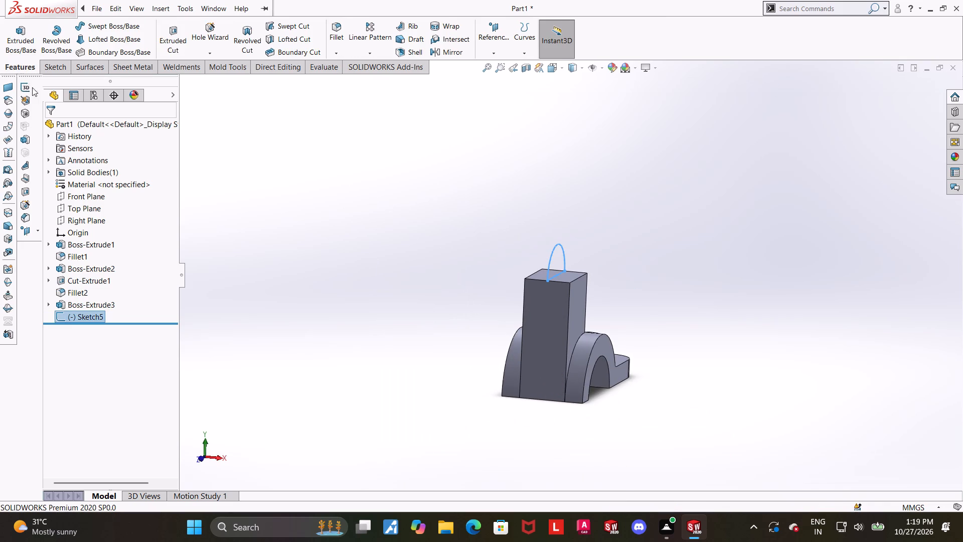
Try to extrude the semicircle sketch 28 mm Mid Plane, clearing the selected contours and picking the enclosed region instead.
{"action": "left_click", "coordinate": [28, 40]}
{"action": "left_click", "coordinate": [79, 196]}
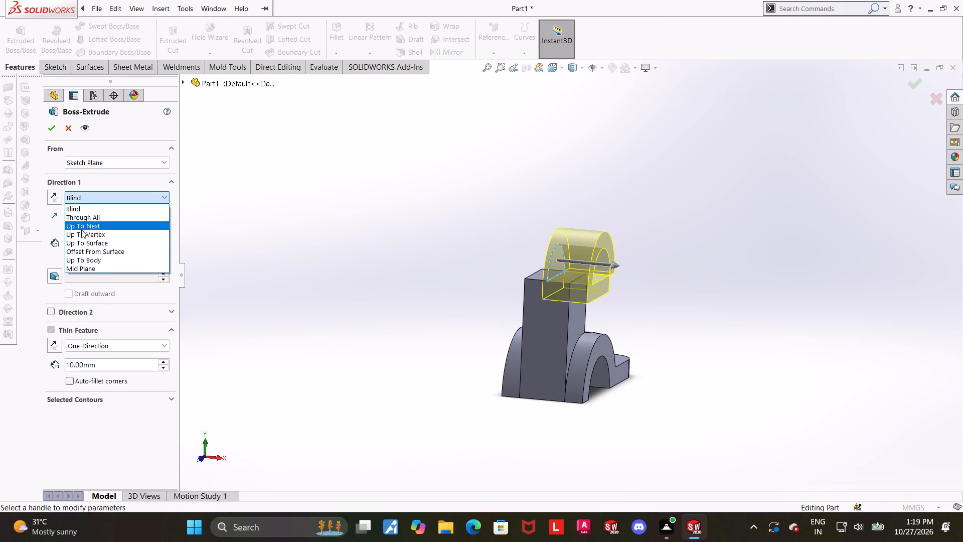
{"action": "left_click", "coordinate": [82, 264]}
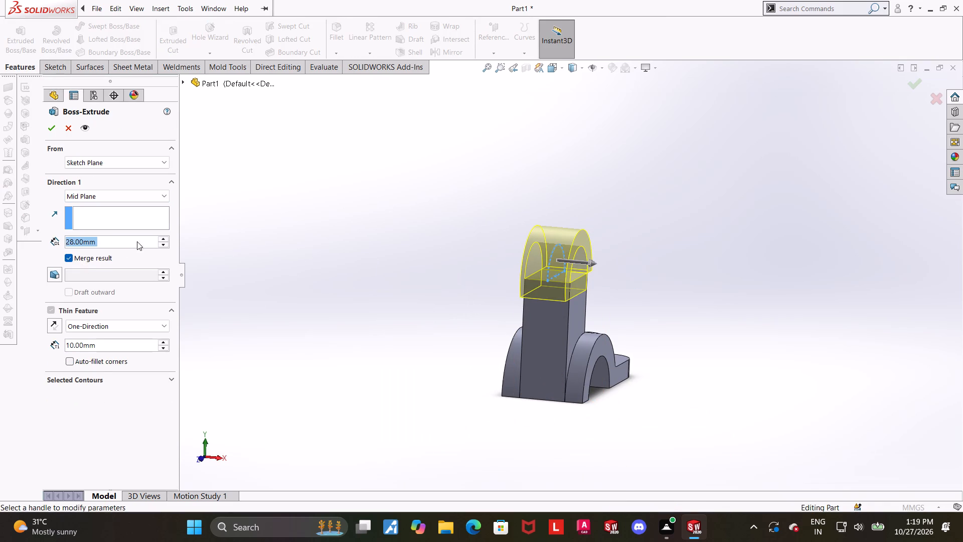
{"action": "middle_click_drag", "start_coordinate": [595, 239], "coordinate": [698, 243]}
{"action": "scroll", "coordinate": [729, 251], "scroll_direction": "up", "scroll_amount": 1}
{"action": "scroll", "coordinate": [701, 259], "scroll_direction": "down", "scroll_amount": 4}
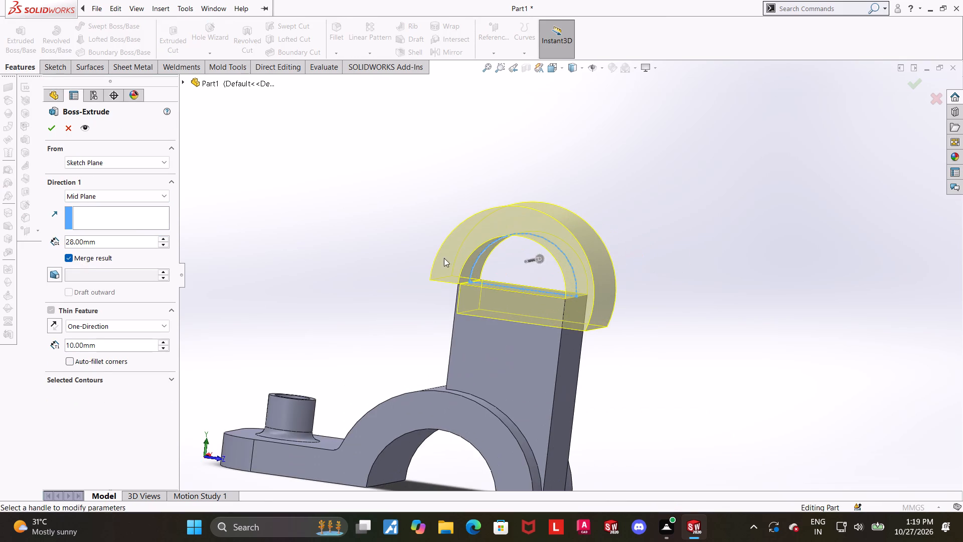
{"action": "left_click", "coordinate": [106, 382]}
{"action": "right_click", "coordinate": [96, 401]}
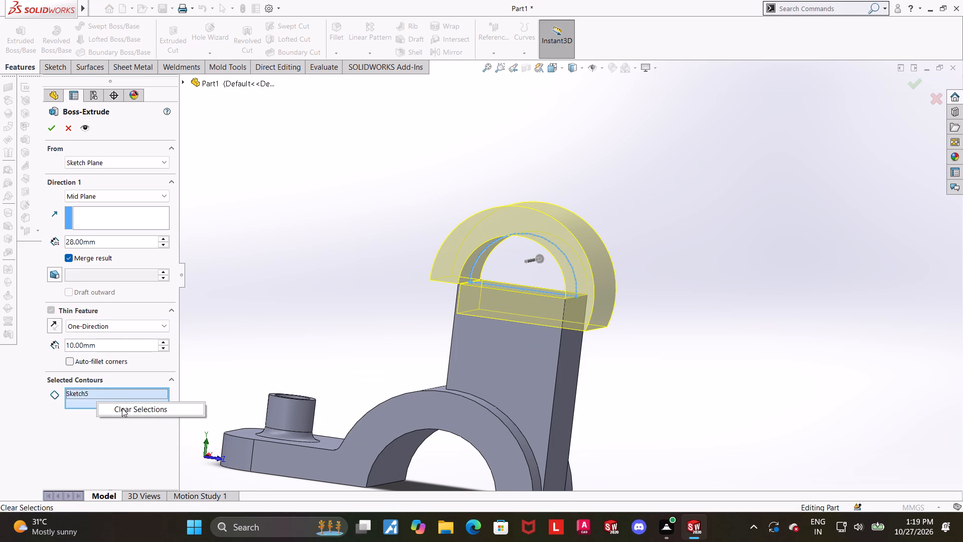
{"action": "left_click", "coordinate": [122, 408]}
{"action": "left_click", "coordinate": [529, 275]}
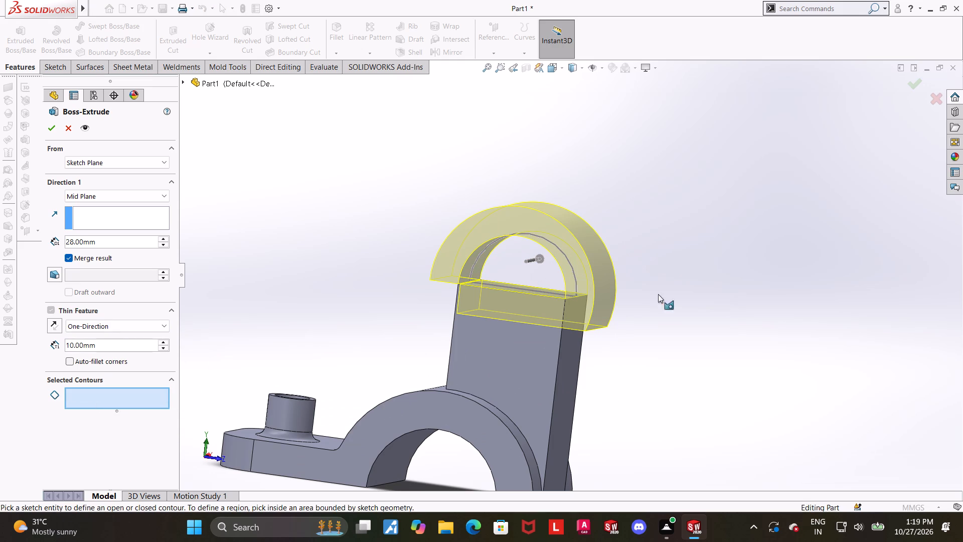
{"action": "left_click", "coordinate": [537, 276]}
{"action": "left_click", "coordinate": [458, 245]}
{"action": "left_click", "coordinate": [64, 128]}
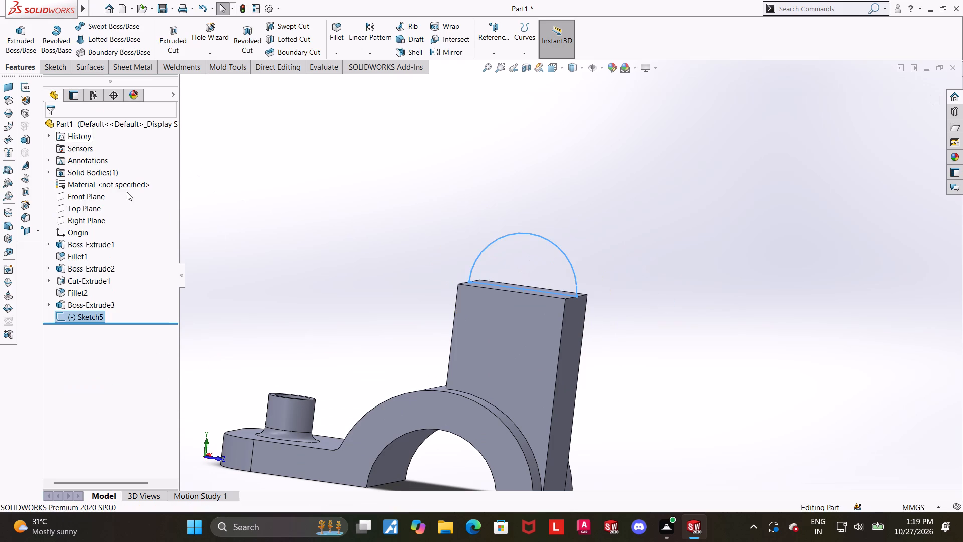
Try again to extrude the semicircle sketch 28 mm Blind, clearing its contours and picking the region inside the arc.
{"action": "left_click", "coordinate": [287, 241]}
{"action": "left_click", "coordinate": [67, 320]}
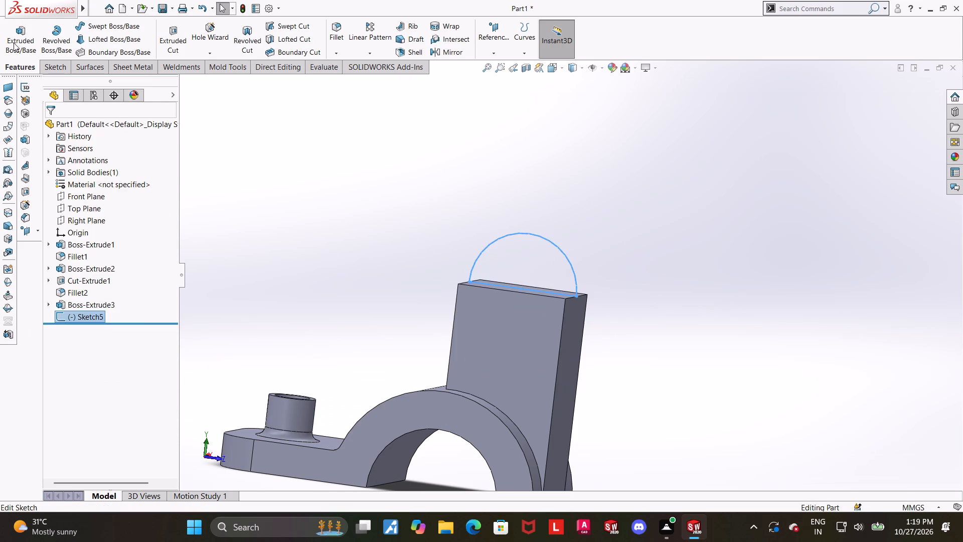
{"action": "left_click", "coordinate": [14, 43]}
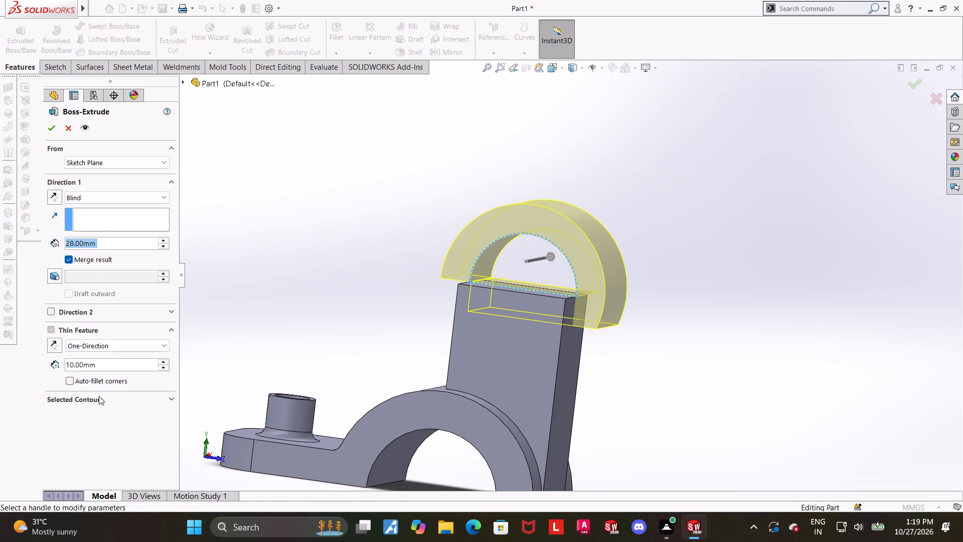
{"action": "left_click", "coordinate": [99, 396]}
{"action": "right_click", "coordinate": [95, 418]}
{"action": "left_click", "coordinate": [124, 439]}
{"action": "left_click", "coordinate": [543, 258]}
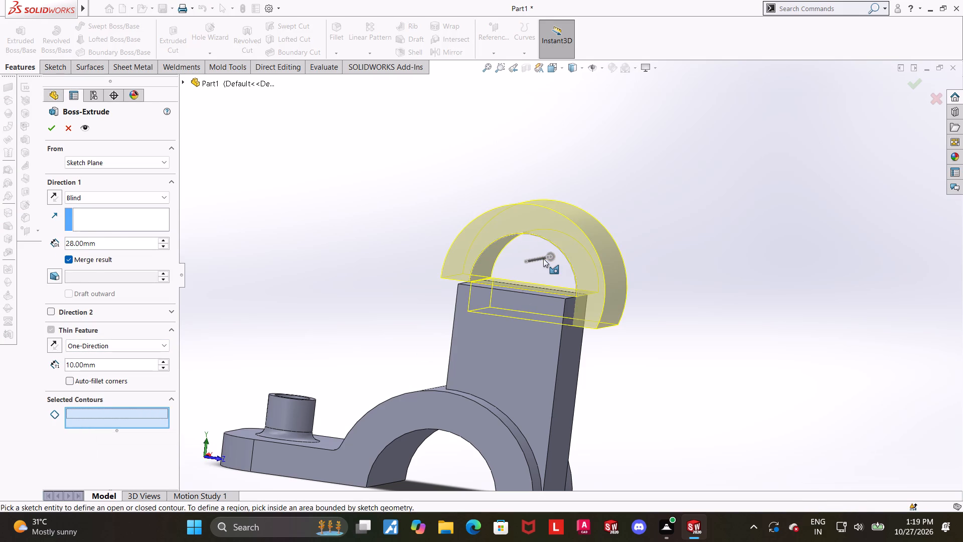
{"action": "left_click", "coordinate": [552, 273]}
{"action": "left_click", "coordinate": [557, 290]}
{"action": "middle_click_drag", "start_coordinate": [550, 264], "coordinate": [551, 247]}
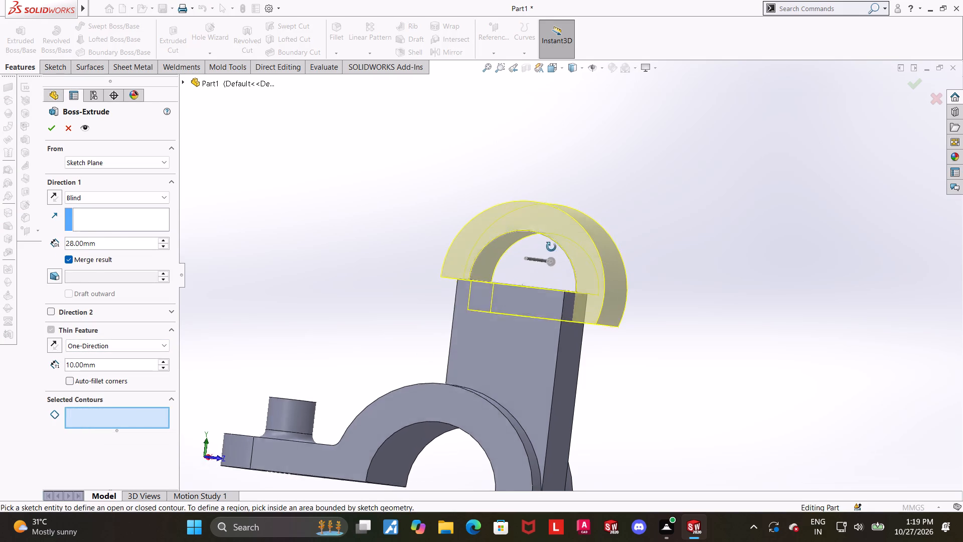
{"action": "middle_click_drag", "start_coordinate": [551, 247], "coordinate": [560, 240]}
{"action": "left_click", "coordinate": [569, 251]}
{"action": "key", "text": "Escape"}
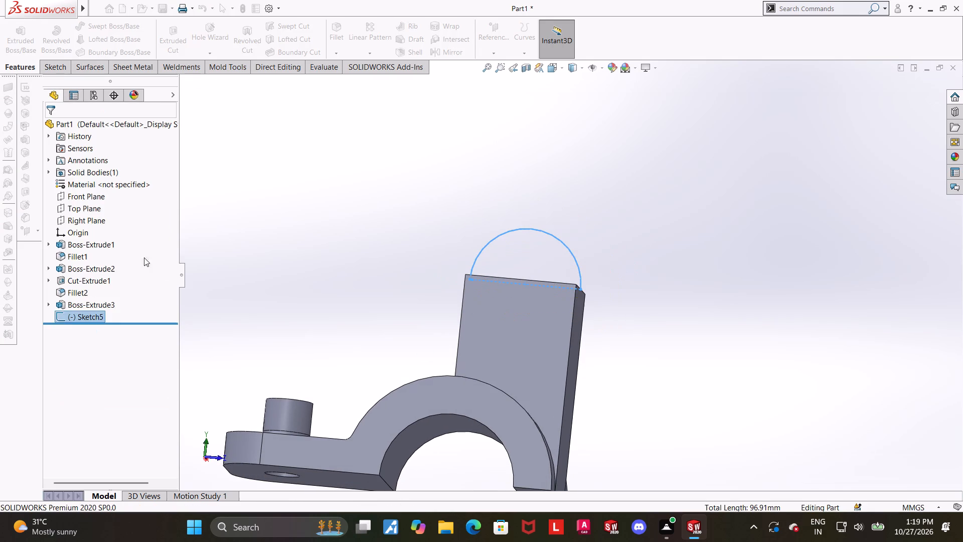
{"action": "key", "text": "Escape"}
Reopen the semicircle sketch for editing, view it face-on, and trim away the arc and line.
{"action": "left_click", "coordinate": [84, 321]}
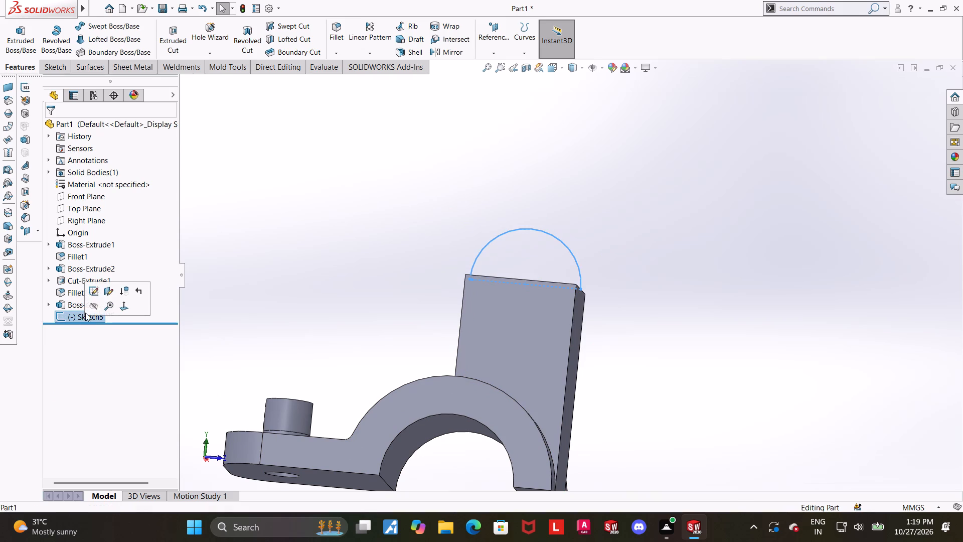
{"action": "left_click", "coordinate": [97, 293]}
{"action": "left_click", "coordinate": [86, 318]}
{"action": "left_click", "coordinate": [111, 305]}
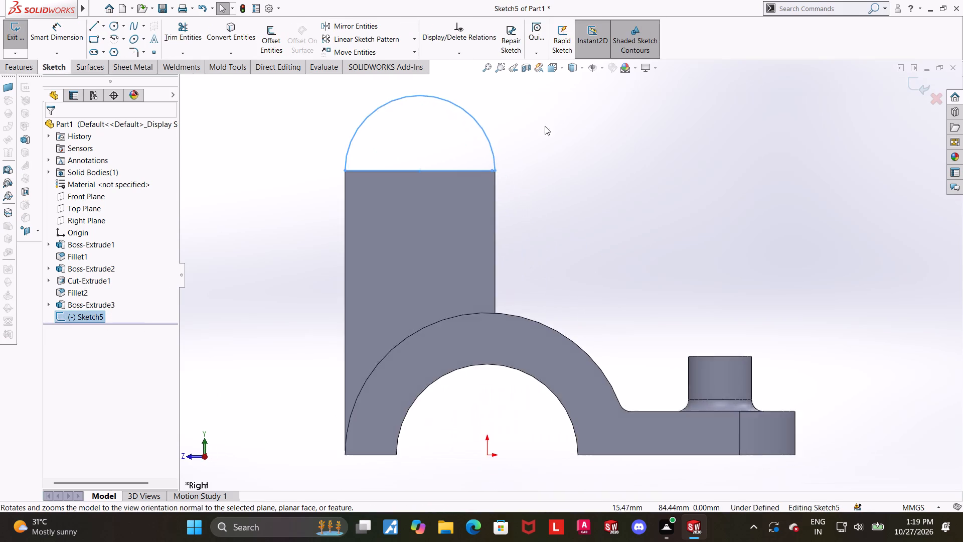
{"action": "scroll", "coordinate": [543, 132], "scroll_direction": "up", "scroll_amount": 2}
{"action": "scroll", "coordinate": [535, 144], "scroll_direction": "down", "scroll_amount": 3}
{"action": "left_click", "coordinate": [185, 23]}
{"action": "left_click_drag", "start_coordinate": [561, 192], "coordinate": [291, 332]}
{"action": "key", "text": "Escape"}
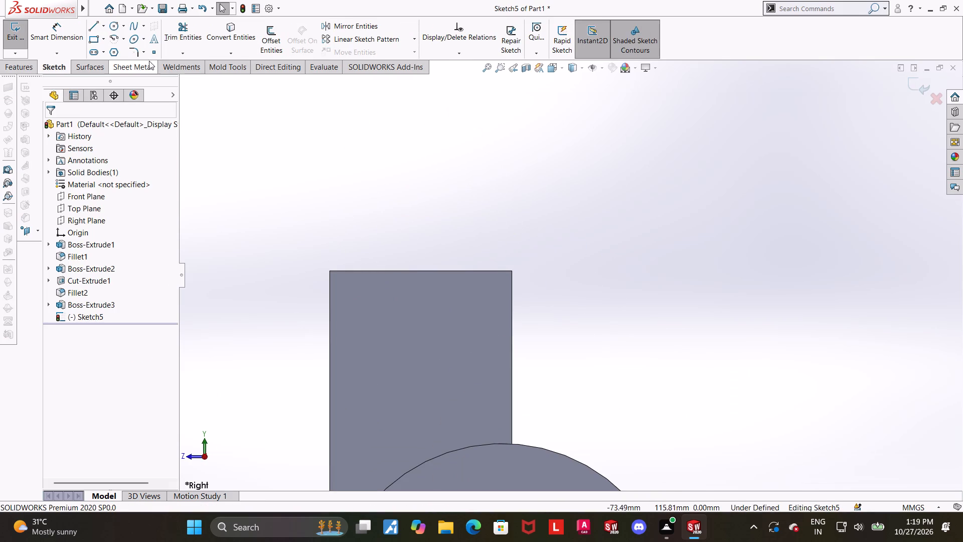
Sketch a full circle centred on the midpoint of the block's top edge, reaching its corner, and exit the sketch.
{"action": "left_click", "coordinate": [115, 26]}
{"action": "left_click", "coordinate": [114, 29]}
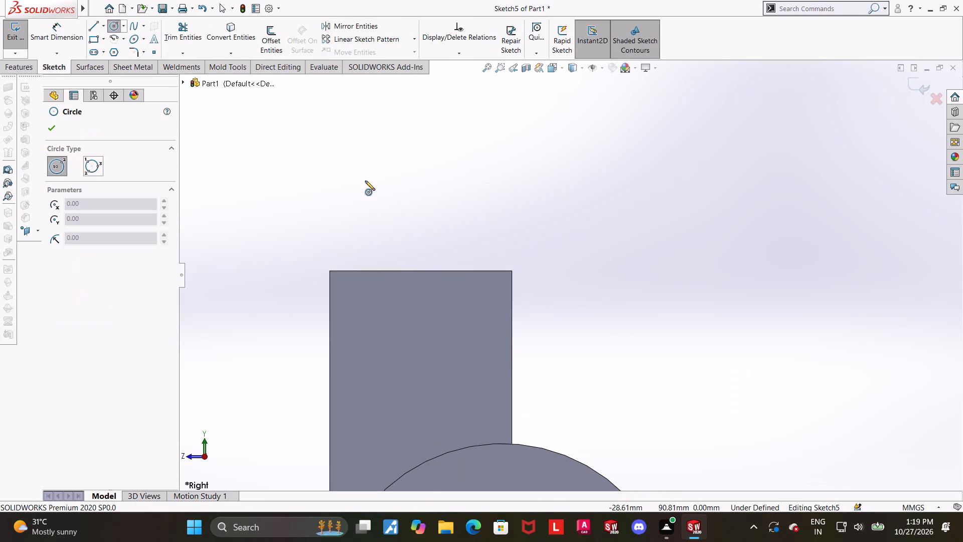
{"action": "left_click", "coordinate": [419, 272]}
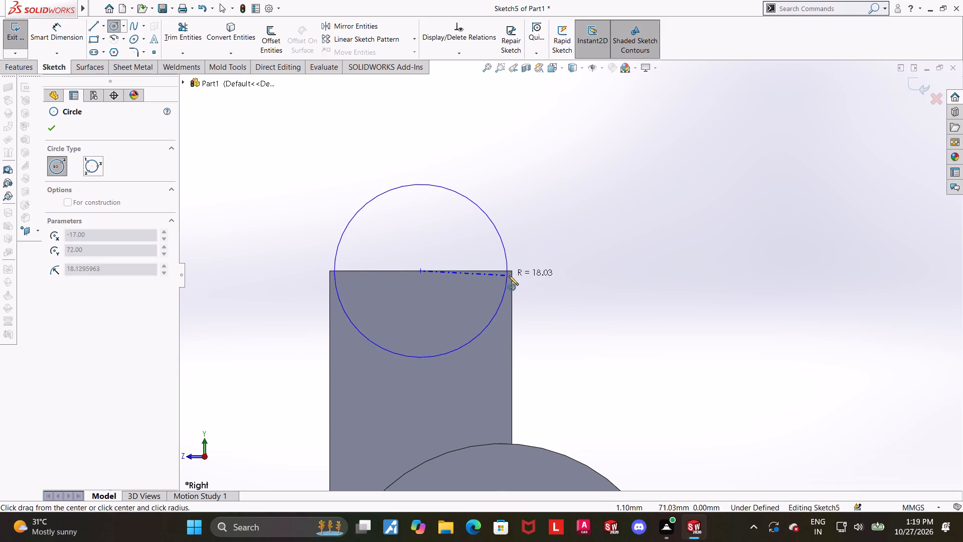
{"action": "left_click", "coordinate": [513, 270]}
{"action": "key", "text": "Escape"}
{"action": "key", "text": "Escape"}
{"action": "left_click", "coordinate": [912, 86]}
Extrude the circle sketch at the block's top 28 mm with the Mid Plane end condition, merged with the body.
{"action": "scroll", "coordinate": [880, 111], "scroll_direction": "up", "scroll_amount": 4}
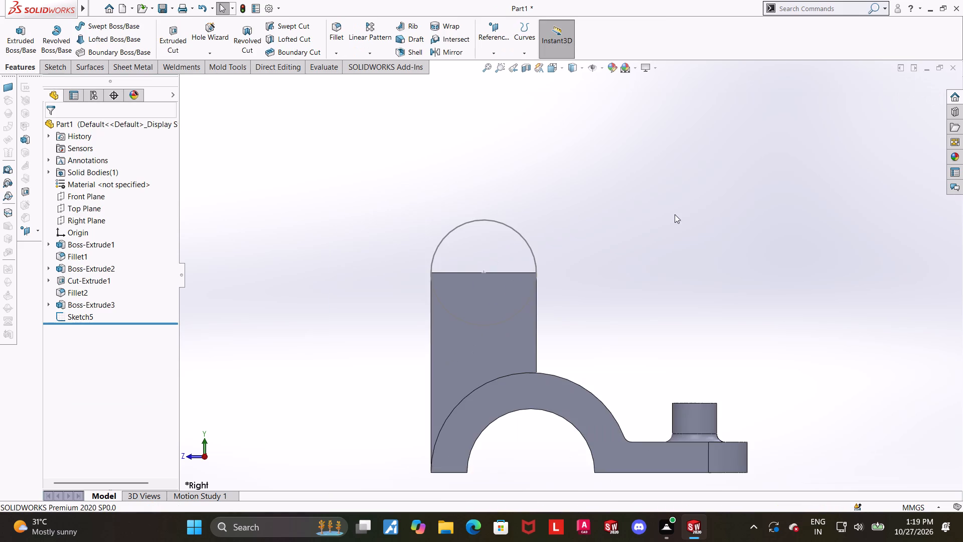
{"action": "middle_click_drag", "start_coordinate": [623, 272], "coordinate": [709, 312]}
{"action": "left_click", "coordinate": [36, 30]}
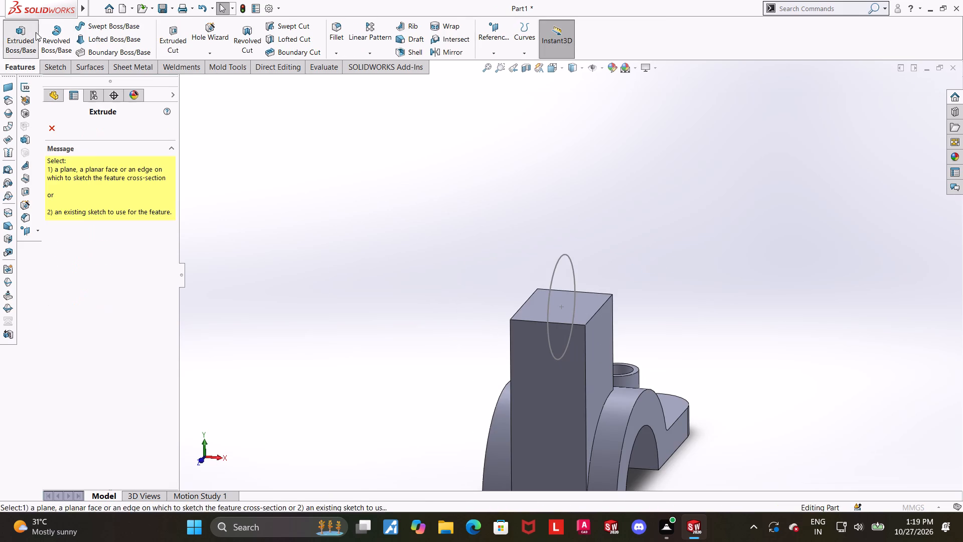
{"action": "left_click", "coordinate": [181, 77]}
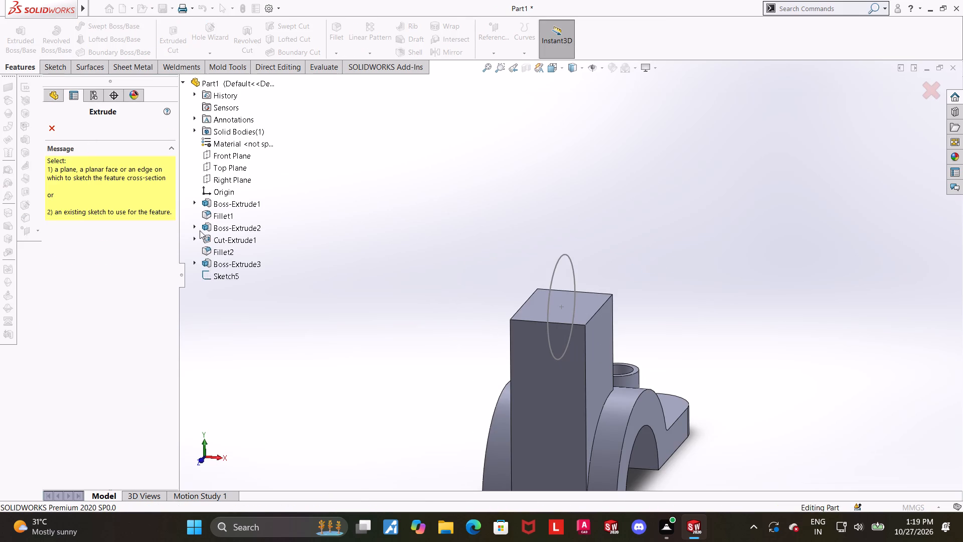
{"action": "double_click", "coordinate": [219, 281]}
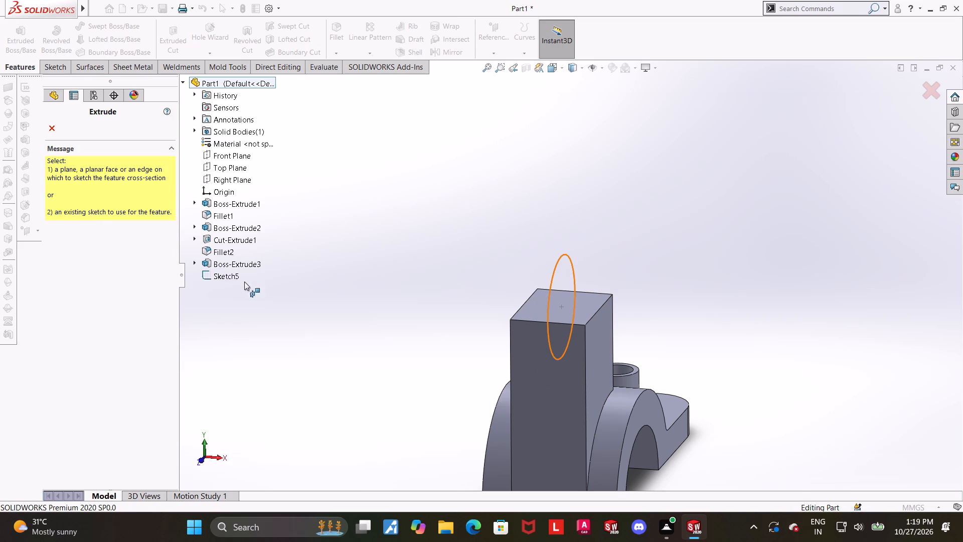
{"action": "left_click", "coordinate": [232, 278]}
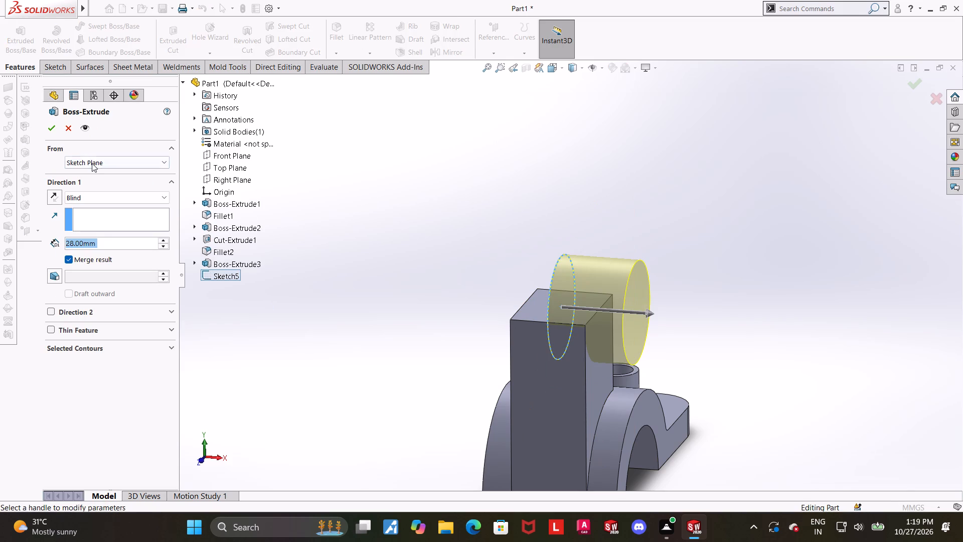
{"action": "left_click", "coordinate": [92, 164]}
{"action": "left_click", "coordinate": [275, 223]}
{"action": "left_click", "coordinate": [95, 192]}
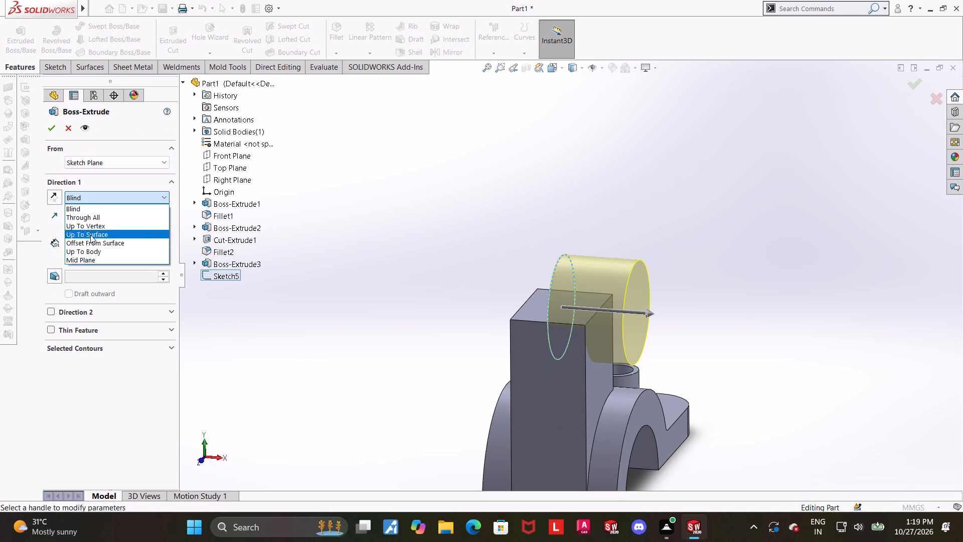
{"action": "left_click", "coordinate": [88, 264]}
{"action": "middle_click_drag", "start_coordinate": [346, 285], "coordinate": [372, 258]}
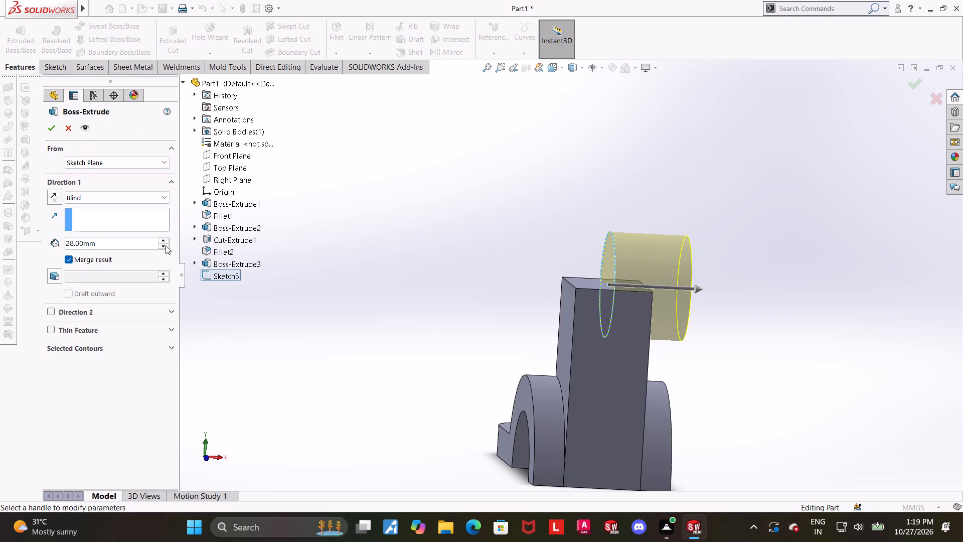
{"action": "left_click", "coordinate": [91, 194]}
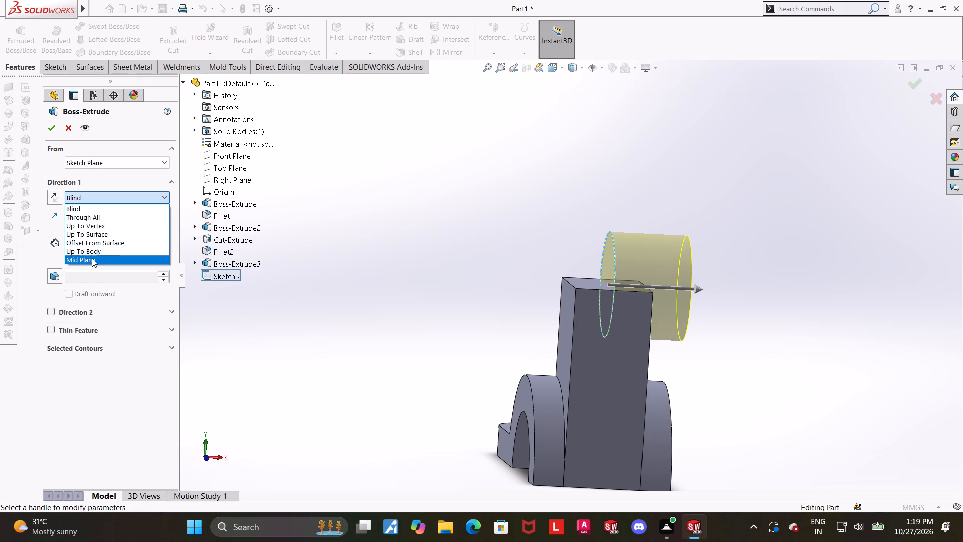
{"action": "left_click", "coordinate": [92, 258]}
{"action": "left_click", "coordinate": [47, 128]}
{"action": "left_click", "coordinate": [445, 227]}
Start a sketch on the upright block's flat side face, view it face-on, and draw a circle about 24 mm in diameter near the rounded top.
{"action": "middle_click_drag", "start_coordinate": [479, 249], "coordinate": [599, 224]}
{"action": "scroll", "coordinate": [537, 225], "scroll_direction": "up", "scroll_amount": 1}
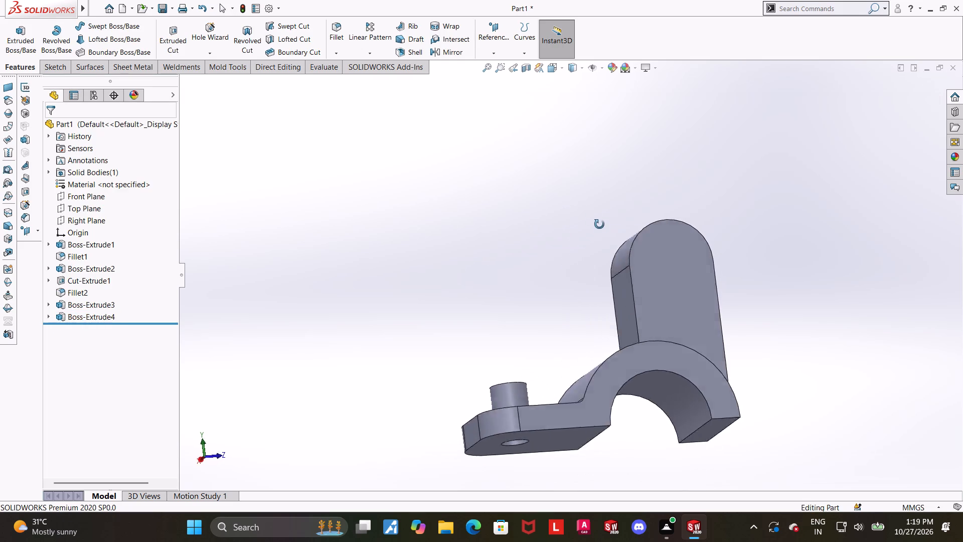
{"action": "middle_click_drag", "start_coordinate": [599, 224], "coordinate": [554, 253]}
{"action": "left_click", "coordinate": [789, 261]}
{"action": "middle_click_drag", "start_coordinate": [754, 262], "coordinate": [761, 267]}
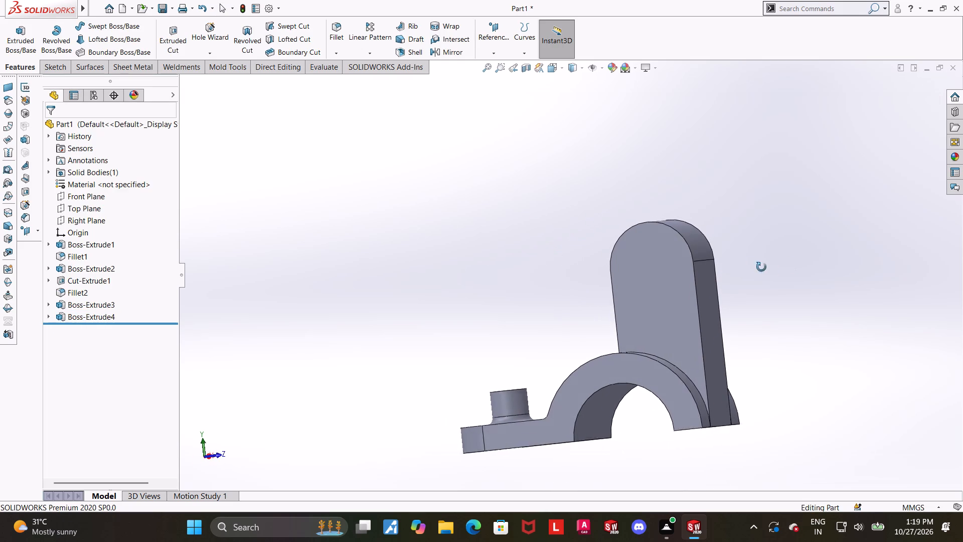
{"action": "middle_click_drag", "start_coordinate": [761, 267], "coordinate": [774, 271]}
{"action": "left_click", "coordinate": [681, 273]}
{"action": "left_click", "coordinate": [720, 247]}
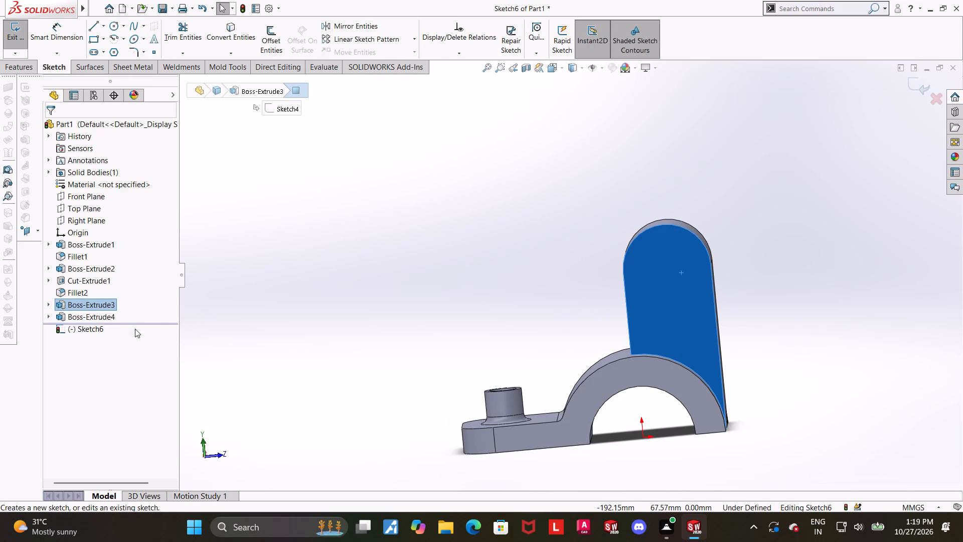
{"action": "left_click", "coordinate": [89, 332]}
{"action": "left_click", "coordinate": [110, 318]}
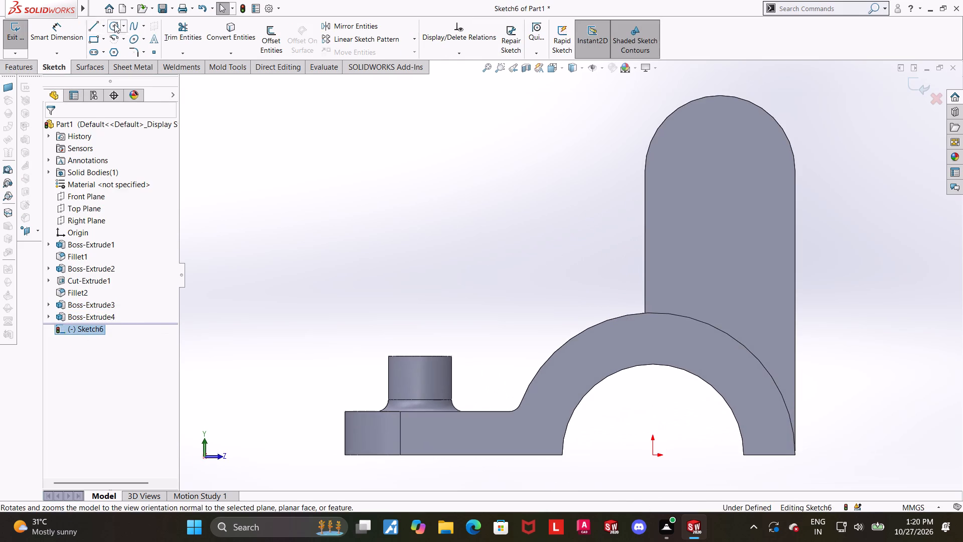
{"action": "left_click", "coordinate": [114, 24]}
{"action": "scroll", "coordinate": [565, 142], "scroll_direction": "up", "scroll_amount": 2}
{"action": "scroll", "coordinate": [712, 166], "scroll_direction": "down", "scroll_amount": 1}
{"action": "left_click", "coordinate": [661, 208]}
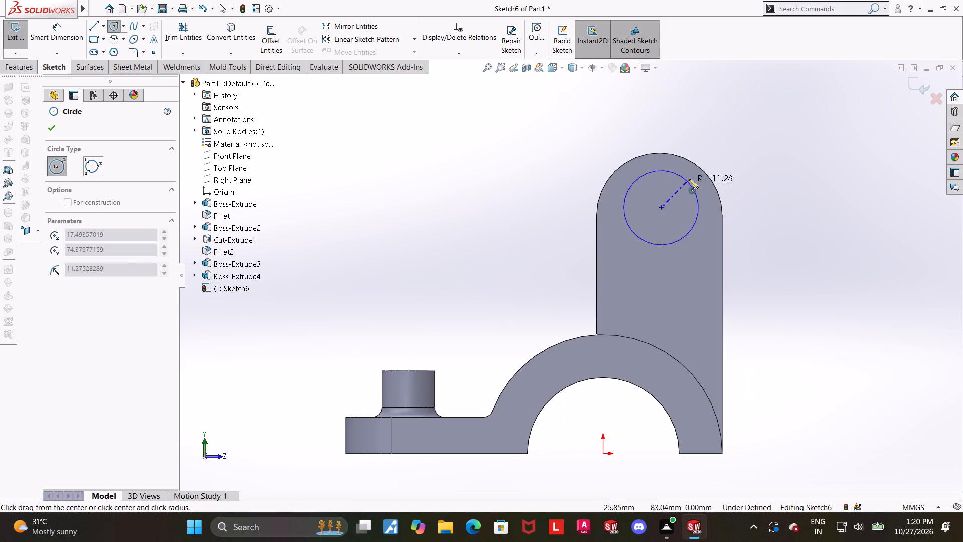
{"action": "left_click", "coordinate": [689, 179]}
{"action": "key", "text": "Escape"}
Dimension the new circle's diameter as 28 mm.
{"action": "left_click", "coordinate": [65, 30]}
{"action": "left_click", "coordinate": [677, 168]}
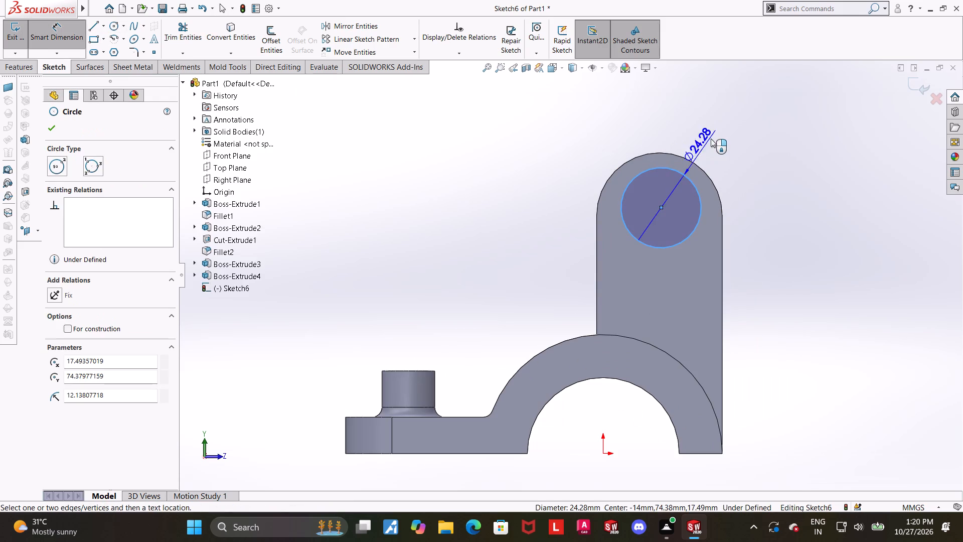
{"action": "left_click", "coordinate": [711, 139]}
{"action": "type", "text": "28"}
{"action": "key", "text": "Return"}
{"action": "key", "text": "1"}
{"action": "key", "text": "Escape"}
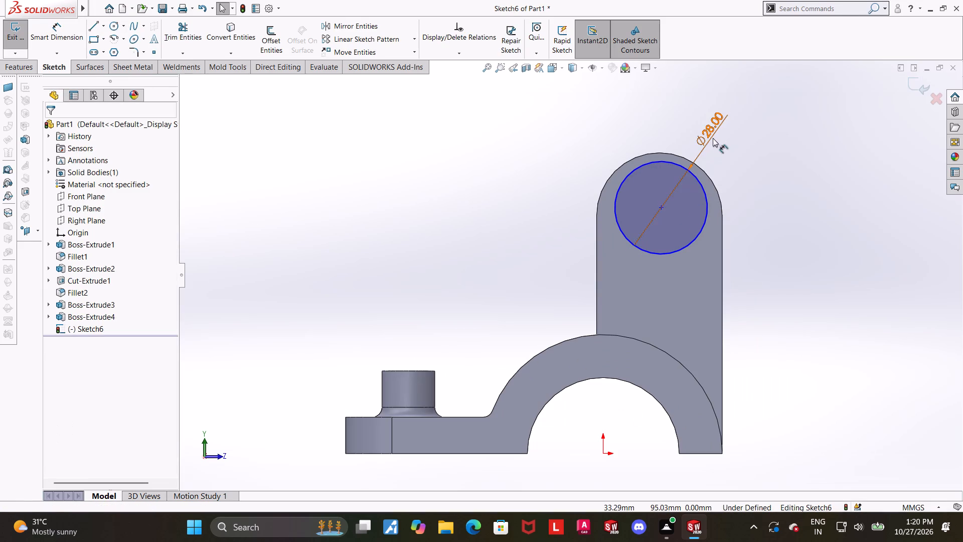
Make the 28 mm circle concentric with the block's rounded top edge and exit the sketch.
{"action": "left_click", "coordinate": [736, 179]}
{"action": "left_click", "coordinate": [709, 177]}
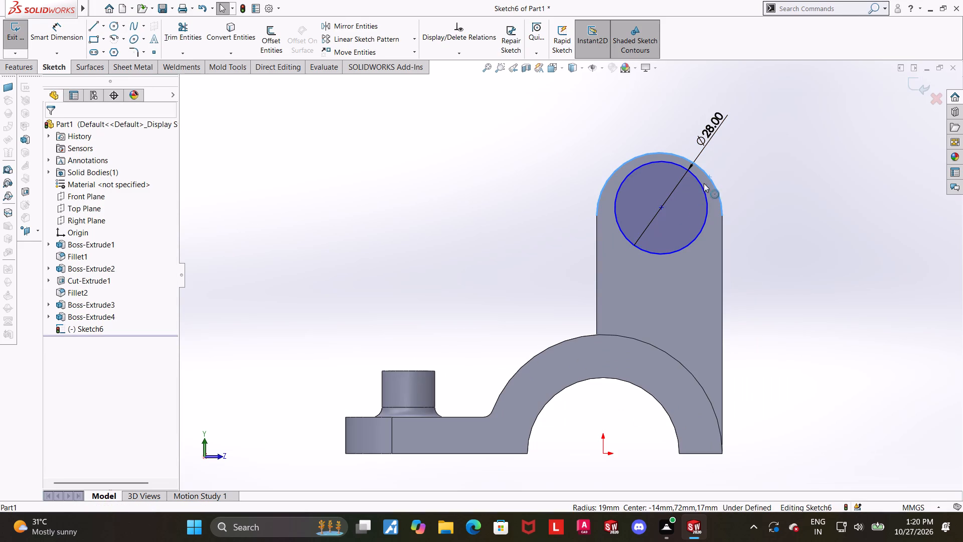
{"action": "left_click", "coordinate": [703, 185], "text": "ctrl"}
{"action": "left_click", "coordinate": [50, 338]}
{"action": "left_click", "coordinate": [473, 195]}
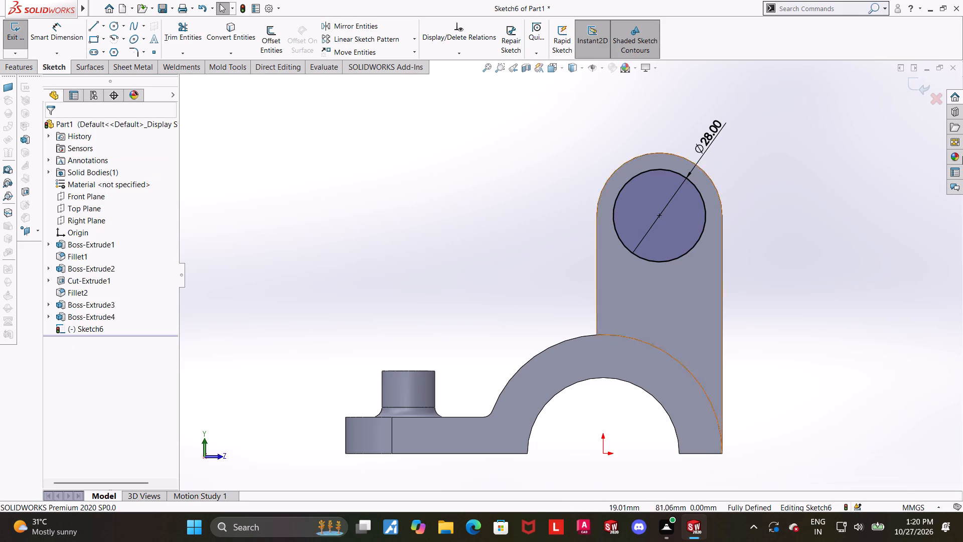
{"action": "left_click", "coordinate": [916, 84]}
Cut the 28 mm circle Through All to bore the upright block's rounded top.
{"action": "middle_click_drag", "start_coordinate": [829, 167], "coordinate": [760, 194]}
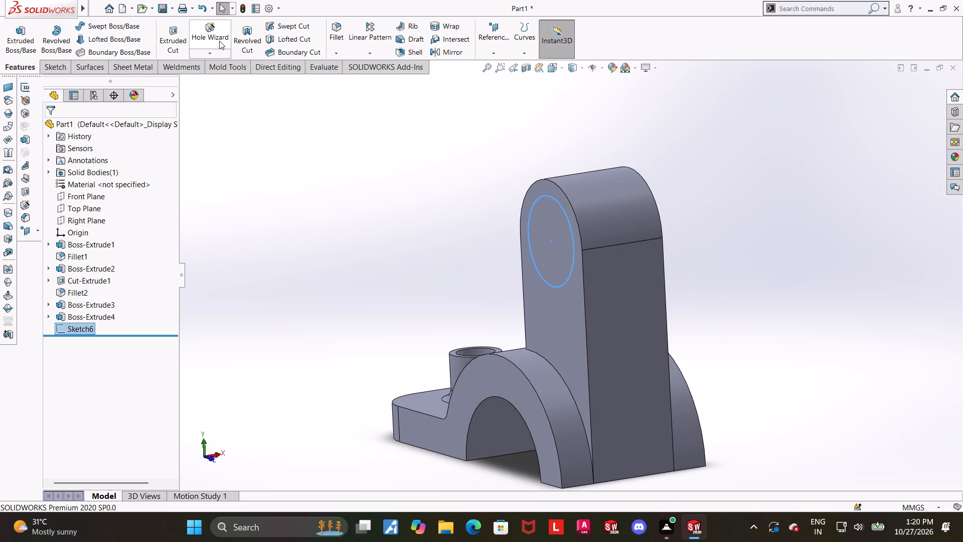
{"action": "left_click", "coordinate": [170, 31]}
{"action": "left_click", "coordinate": [91, 201]}
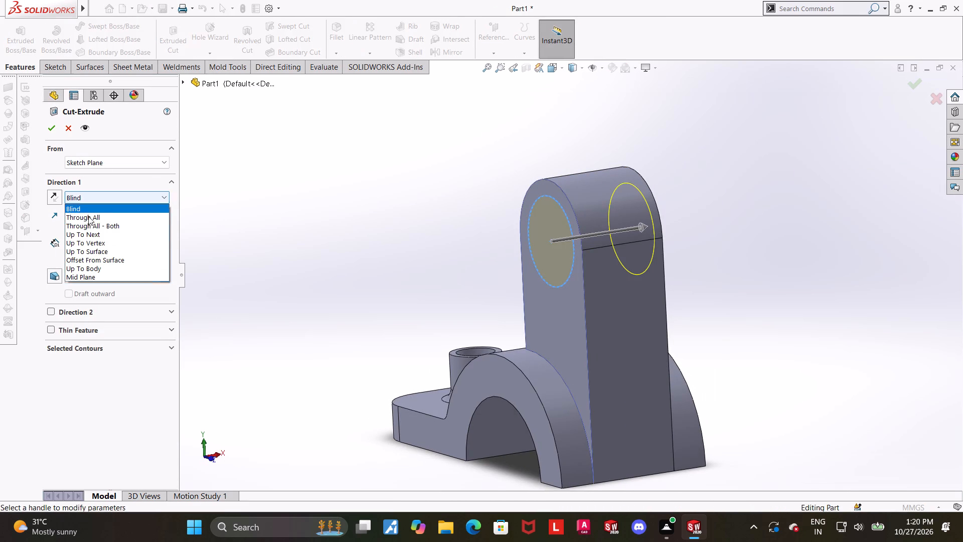
{"action": "left_click", "coordinate": [89, 220]}
{"action": "left_click", "coordinate": [56, 130]}
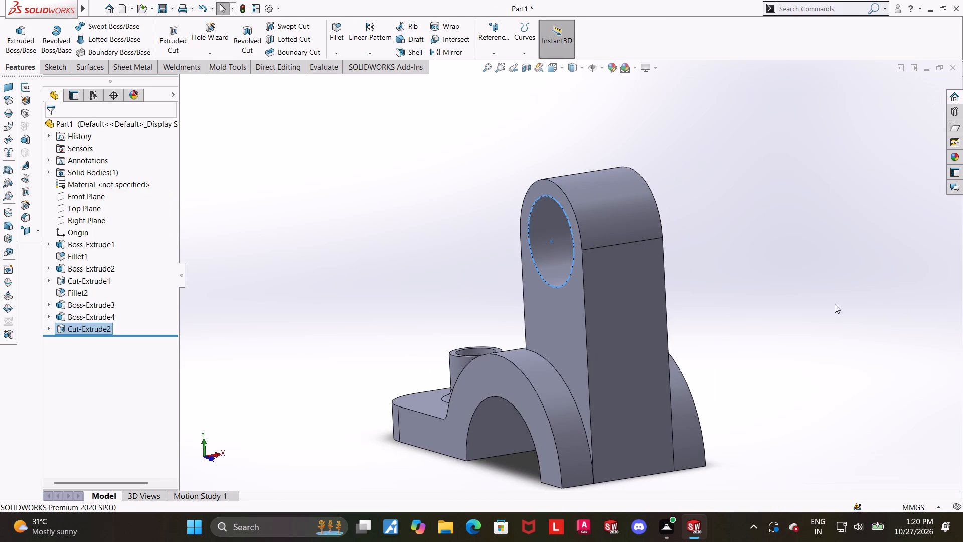
{"action": "left_click", "coordinate": [820, 290]}
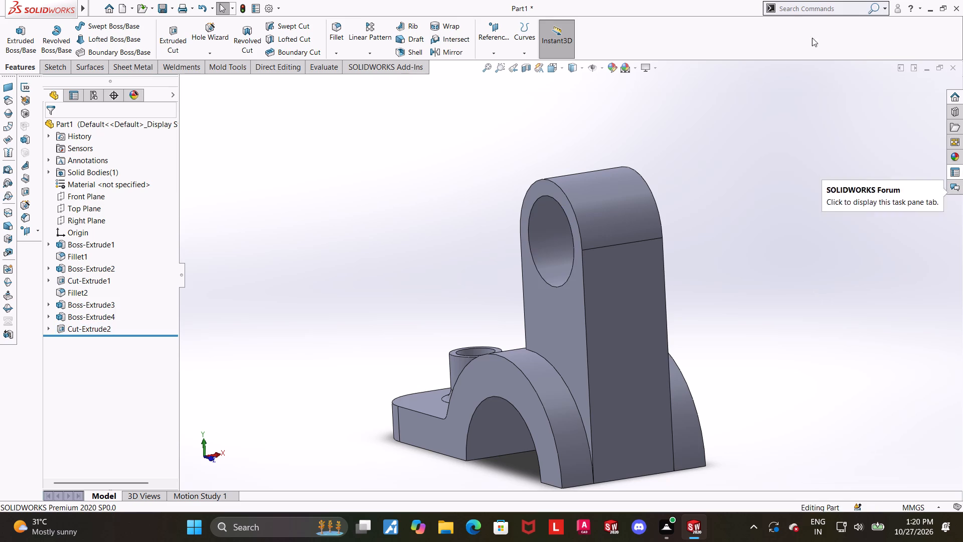
Examine the bracket from several angles, checking the bored upright block, half-ring and boss.
{"action": "scroll", "coordinate": [762, 182], "scroll_direction": "up", "scroll_amount": 1}
{"action": "middle_click_drag", "start_coordinate": [772, 188], "coordinate": [844, 238]}
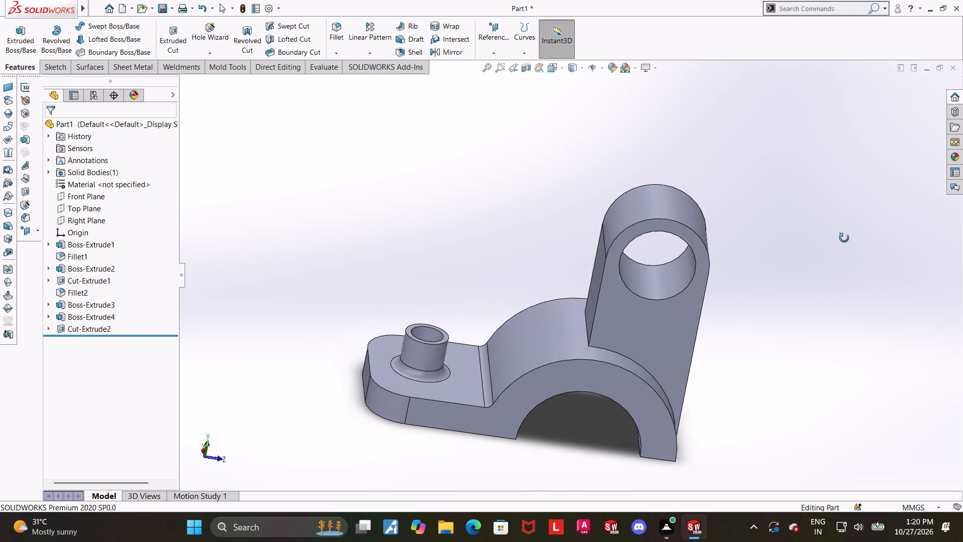
{"action": "middle_click_drag", "start_coordinate": [844, 238], "coordinate": [828, 222]}
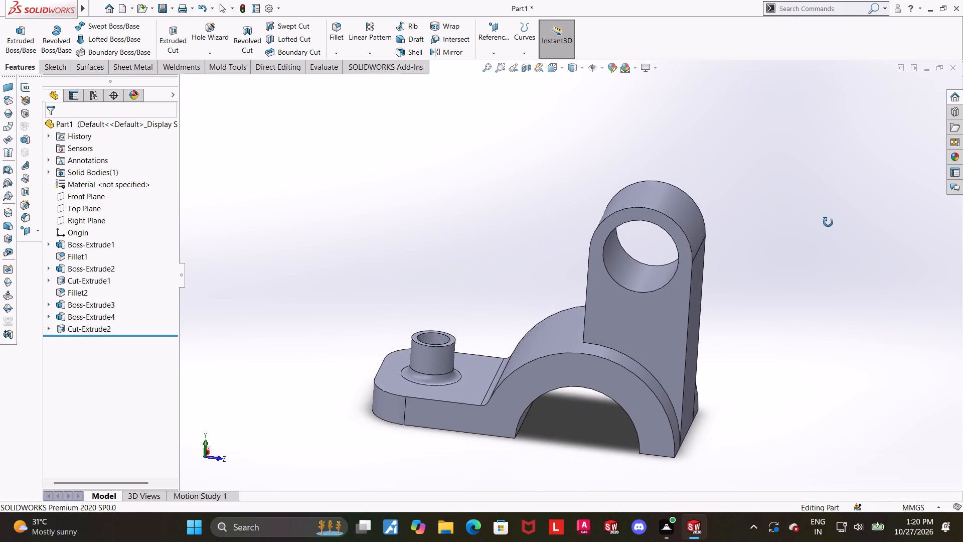
{"action": "middle_click_drag", "start_coordinate": [828, 222], "coordinate": [856, 194]}
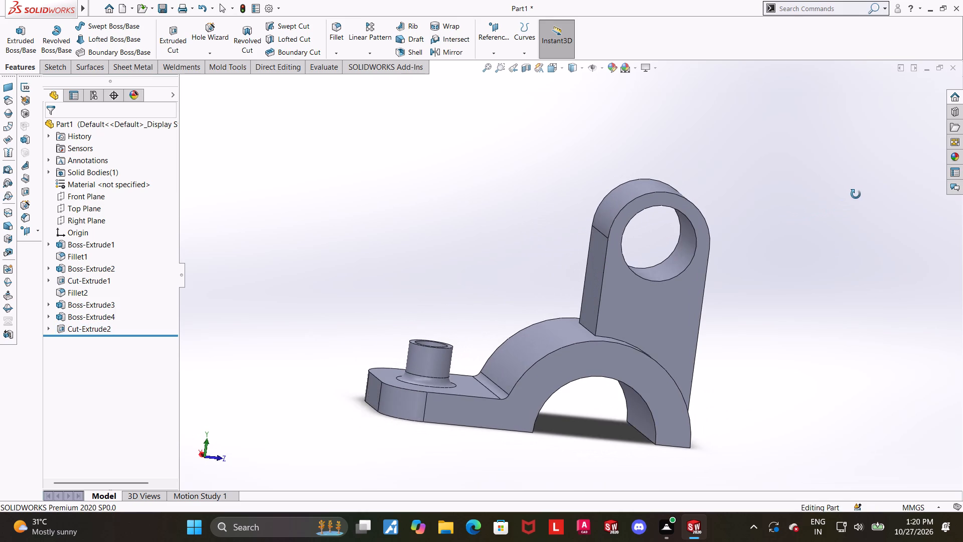
{"action": "middle_click_drag", "start_coordinate": [856, 194], "coordinate": [863, 201]}
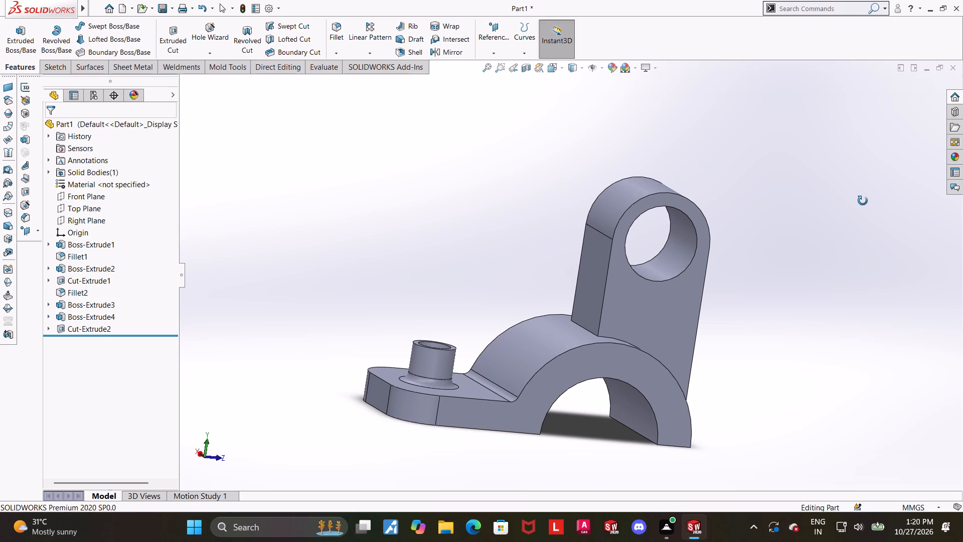
{"action": "middle_click_drag", "start_coordinate": [863, 201], "coordinate": [860, 209]}
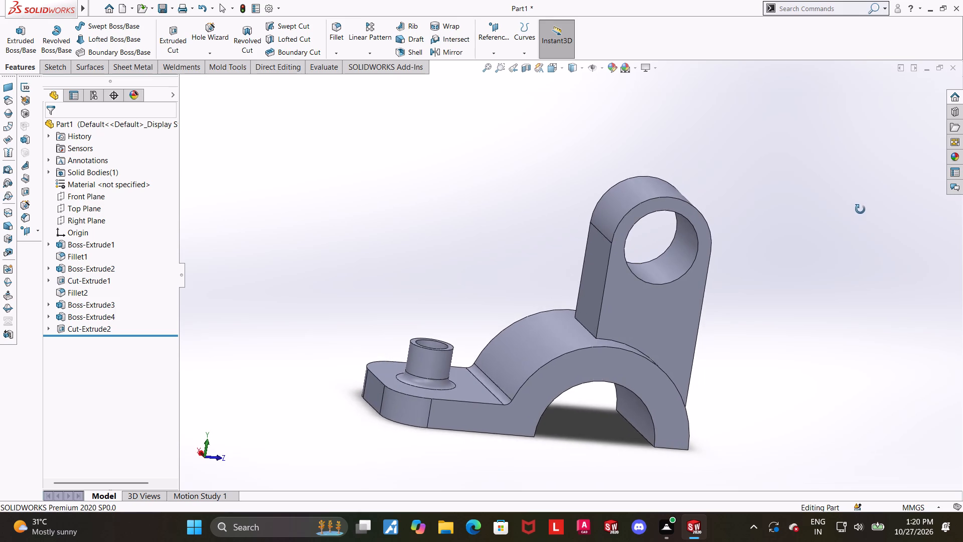
{"action": "middle_click_drag", "start_coordinate": [860, 209], "coordinate": [856, 194]}
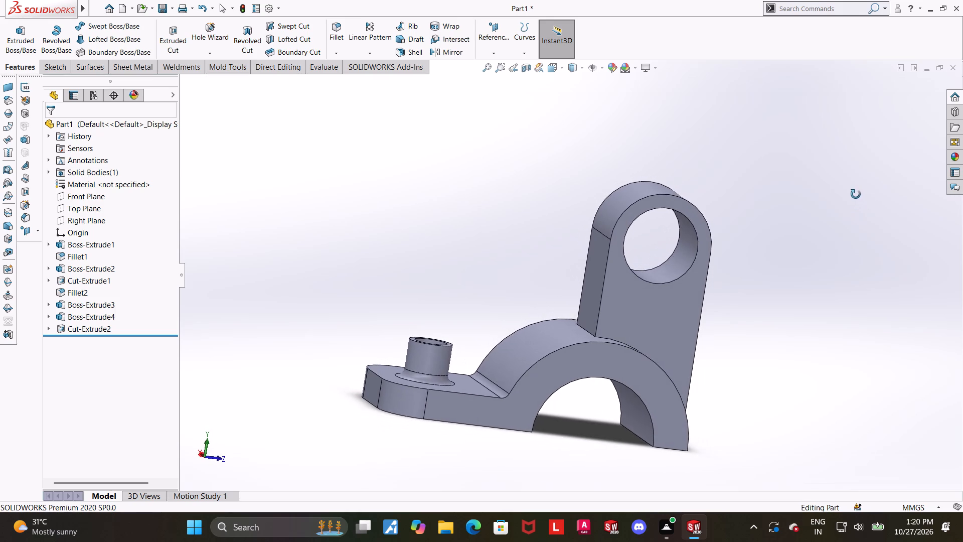
{"action": "middle_click_drag", "start_coordinate": [856, 194], "coordinate": [768, 205]}
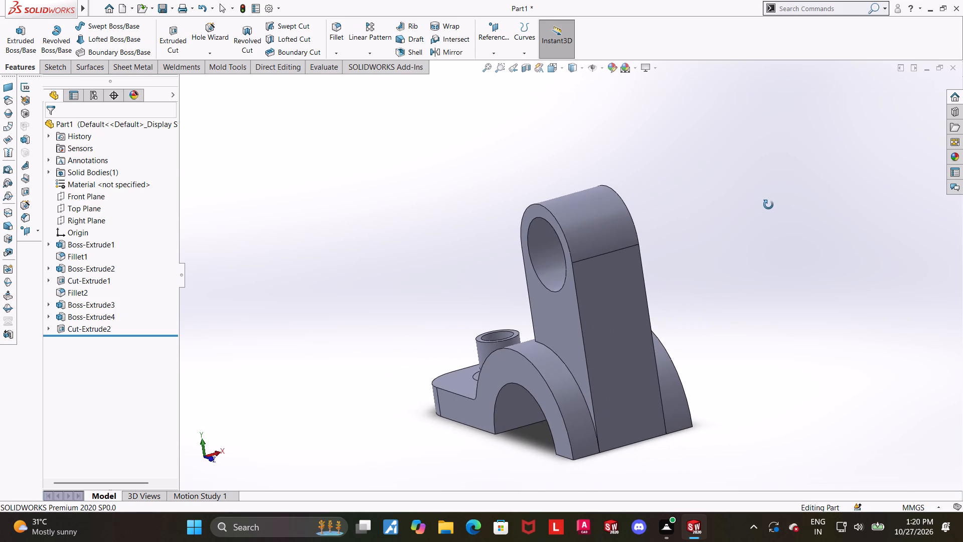
{"action": "middle_click_drag", "start_coordinate": [768, 205], "coordinate": [770, 198]}
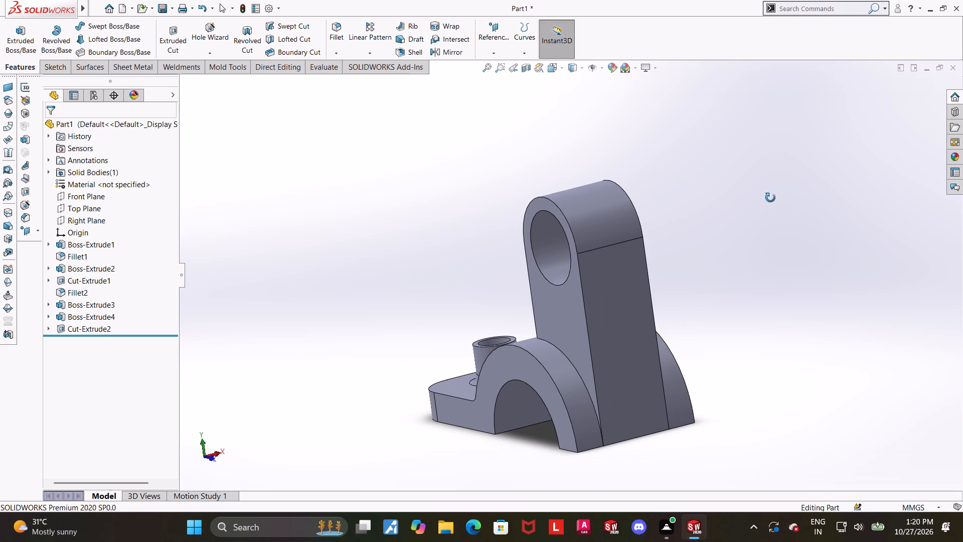
{"action": "middle_click_drag", "start_coordinate": [770, 198], "coordinate": [761, 212]}
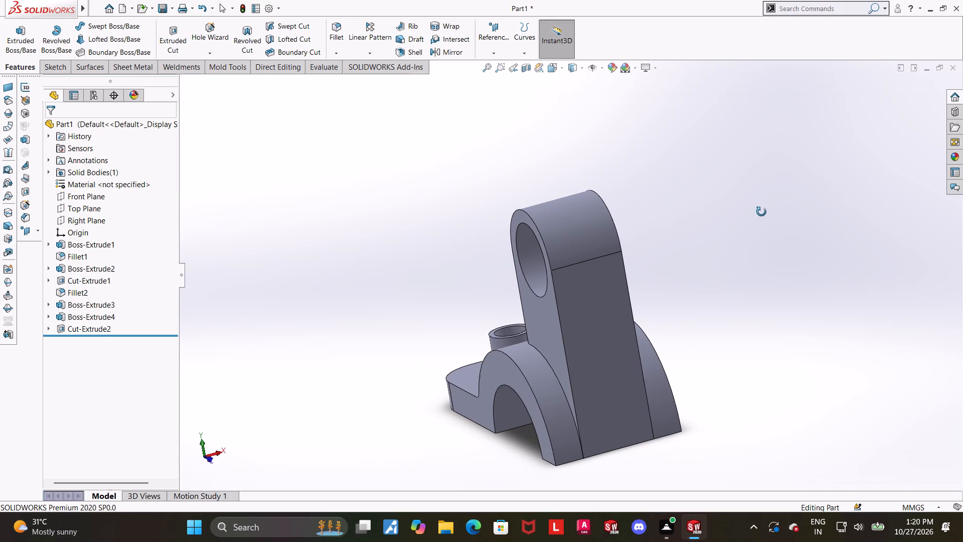
{"action": "middle_click_drag", "start_coordinate": [761, 212], "coordinate": [761, 210]}
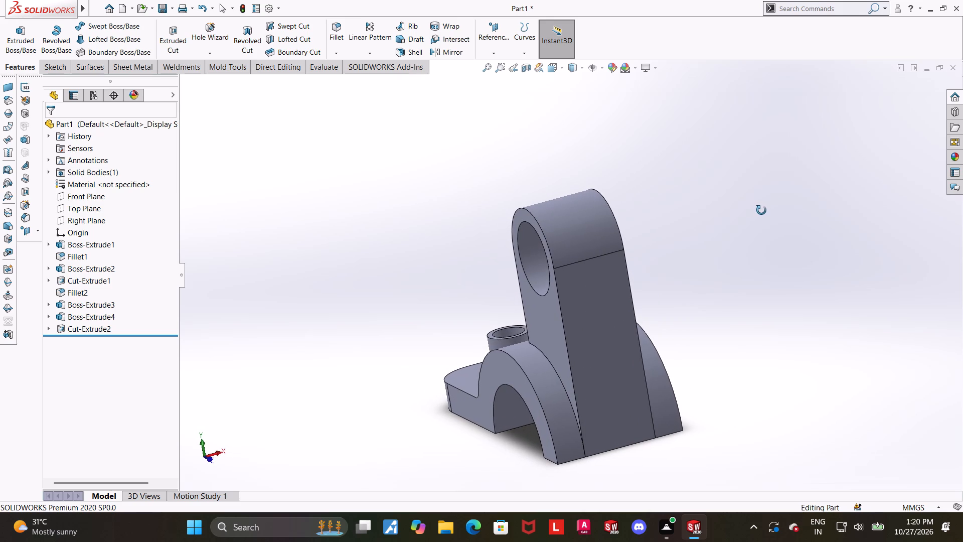
{"action": "middle_click_drag", "start_coordinate": [761, 210], "coordinate": [777, 211]}
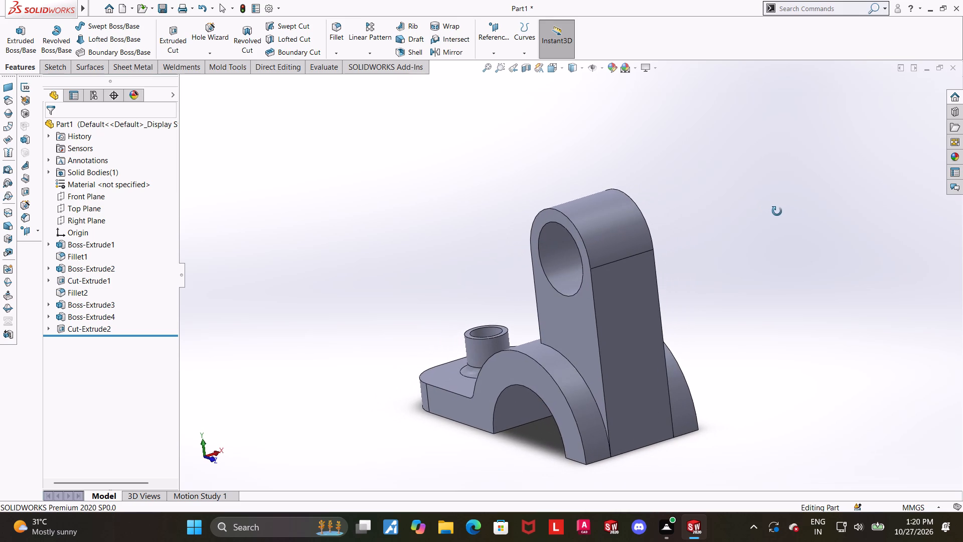
{"action": "middle_click_drag", "start_coordinate": [777, 211], "coordinate": [777, 212]}
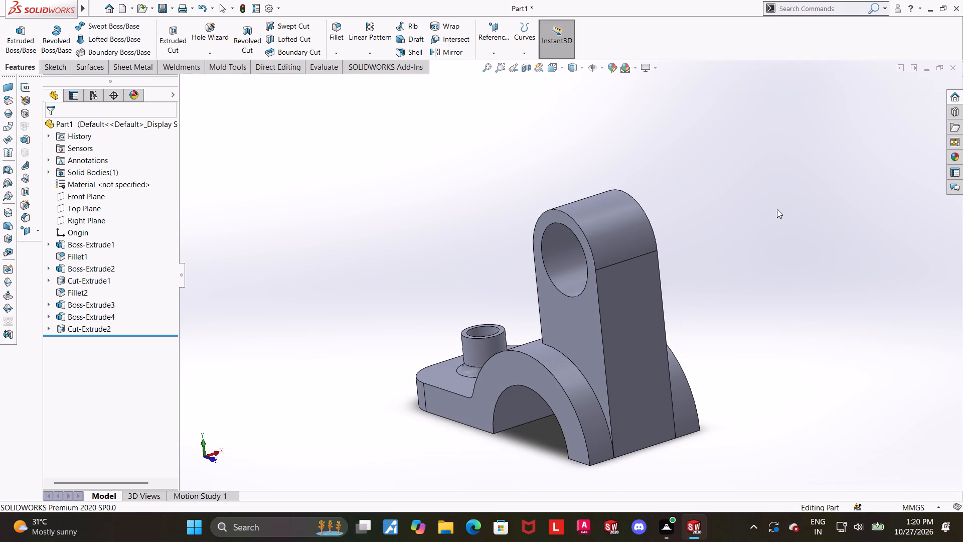
{"action": "scroll", "coordinate": [713, 250], "scroll_direction": "up", "scroll_amount": 1}
{"action": "middle_click_drag", "start_coordinate": [712, 250], "coordinate": [721, 219]}
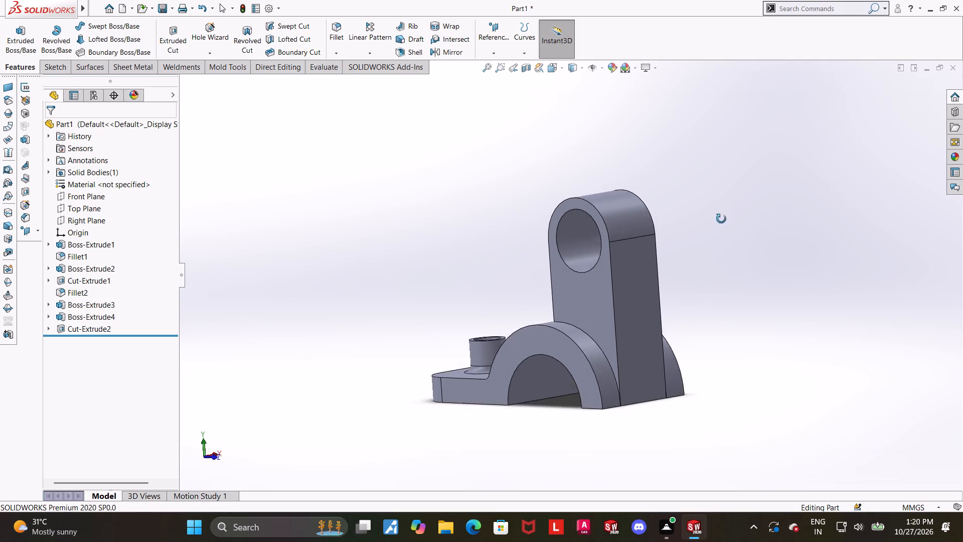
{"action": "middle_click_drag", "start_coordinate": [721, 219], "coordinate": [730, 203]}
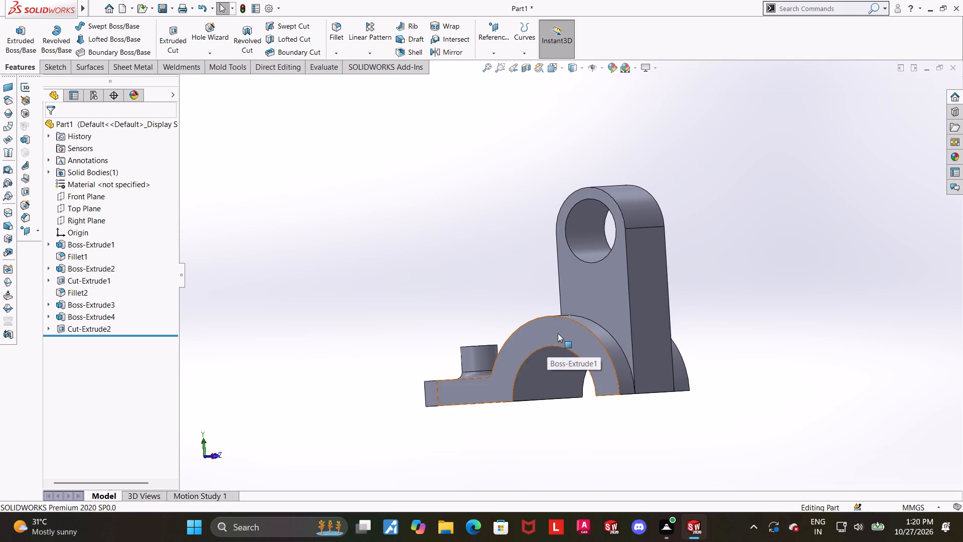
Start a sketch on the half-ring's flat face and draw a horizontal line about 42 mm long across its outer arc.
{"action": "left_click", "coordinate": [558, 333]}
{"action": "left_click", "coordinate": [606, 305]}
{"action": "left_click", "coordinate": [85, 341]}
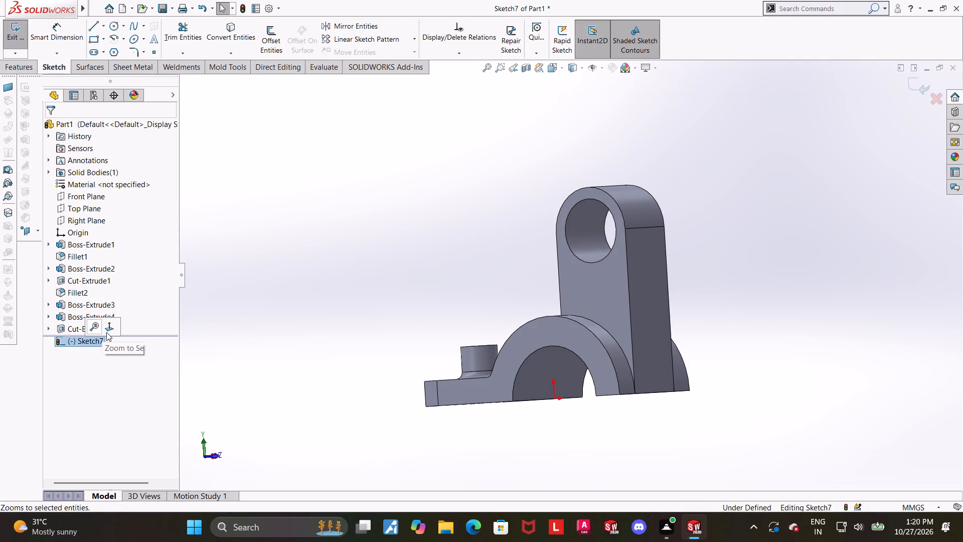
{"action": "left_click", "coordinate": [106, 332]}
{"action": "scroll", "coordinate": [802, 305], "scroll_direction": "up", "scroll_amount": 3}
{"action": "scroll", "coordinate": [735, 284], "scroll_direction": "down", "scroll_amount": 3}
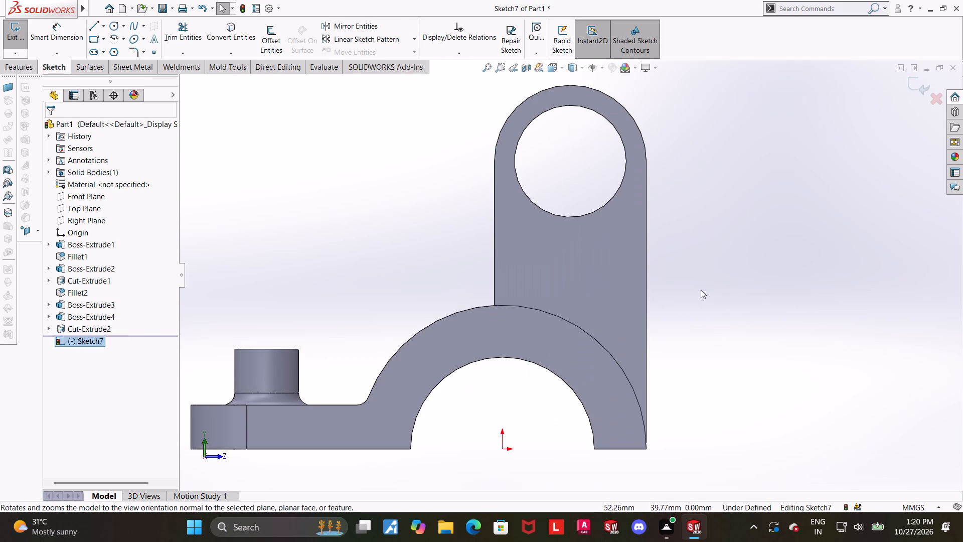
{"action": "left_click", "coordinate": [95, 28]}
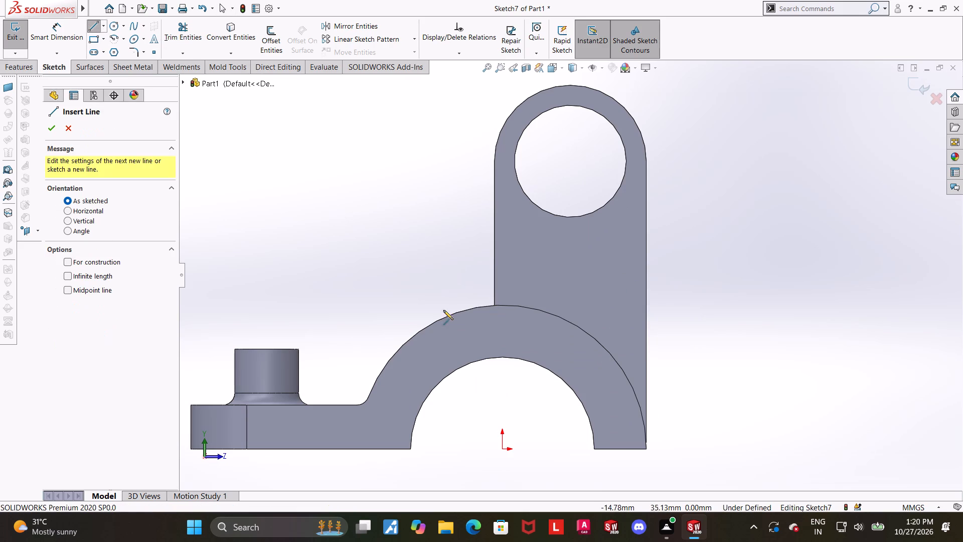
{"action": "left_click", "coordinate": [431, 323]}
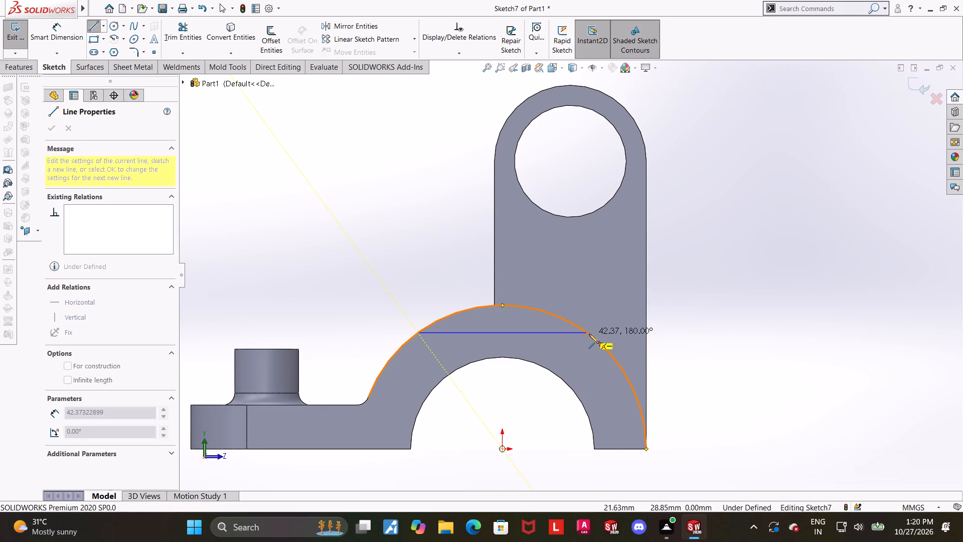
{"action": "left_click", "coordinate": [589, 334]}
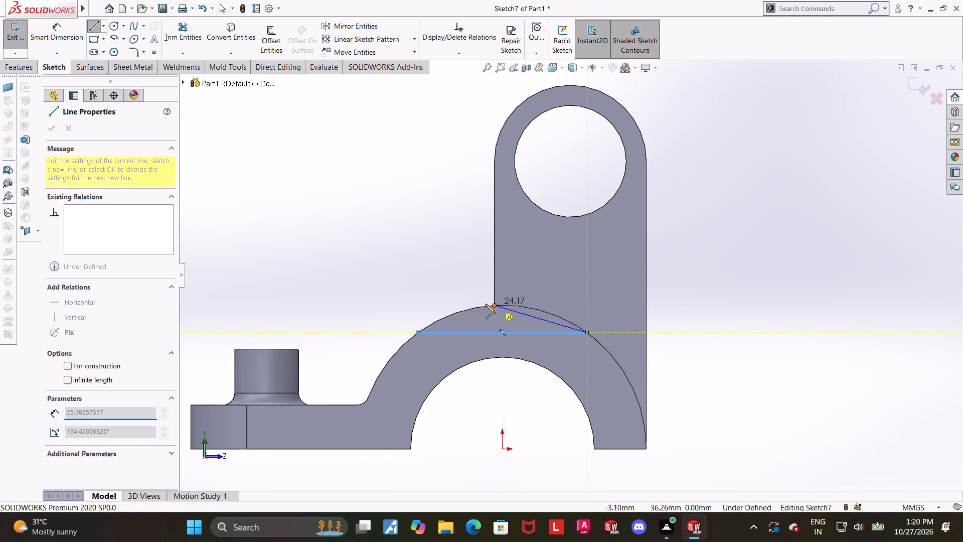
{"action": "key", "text": "Escape"}
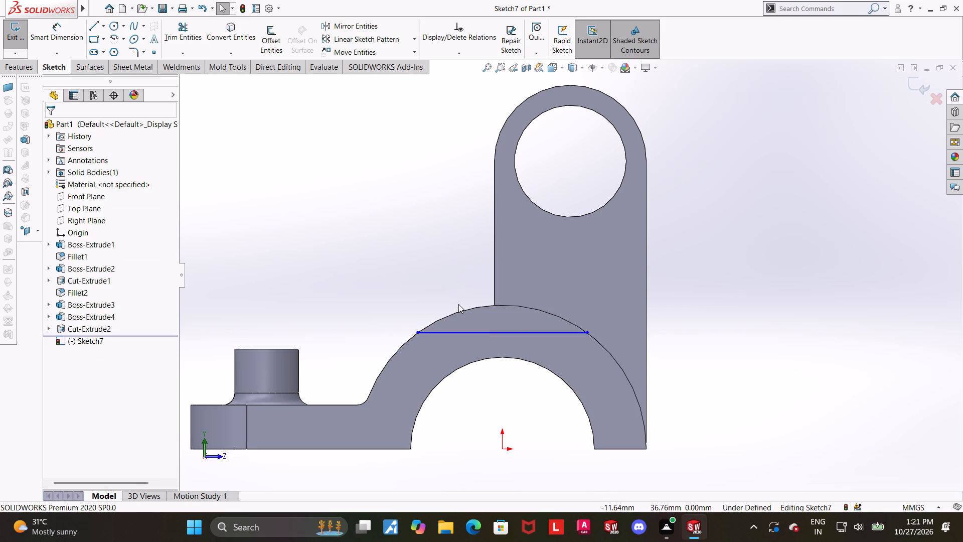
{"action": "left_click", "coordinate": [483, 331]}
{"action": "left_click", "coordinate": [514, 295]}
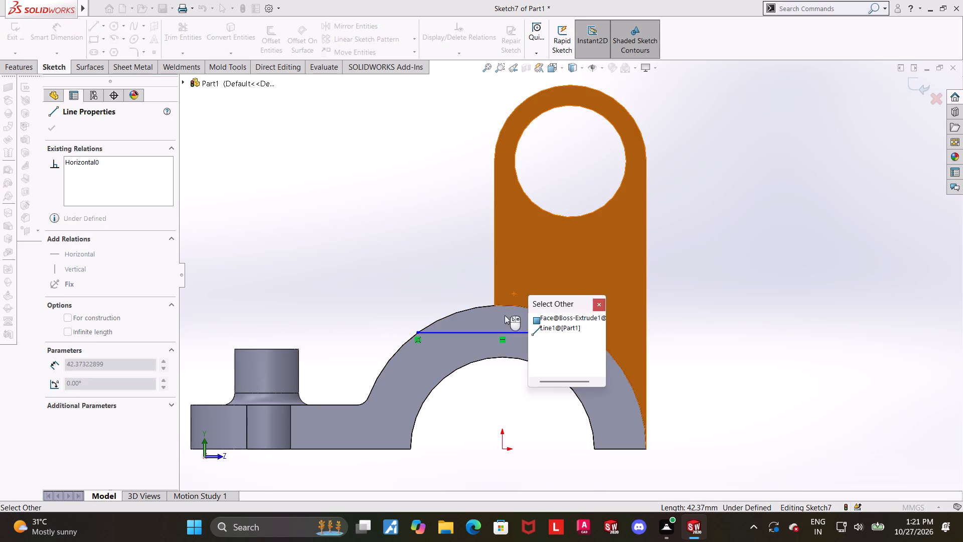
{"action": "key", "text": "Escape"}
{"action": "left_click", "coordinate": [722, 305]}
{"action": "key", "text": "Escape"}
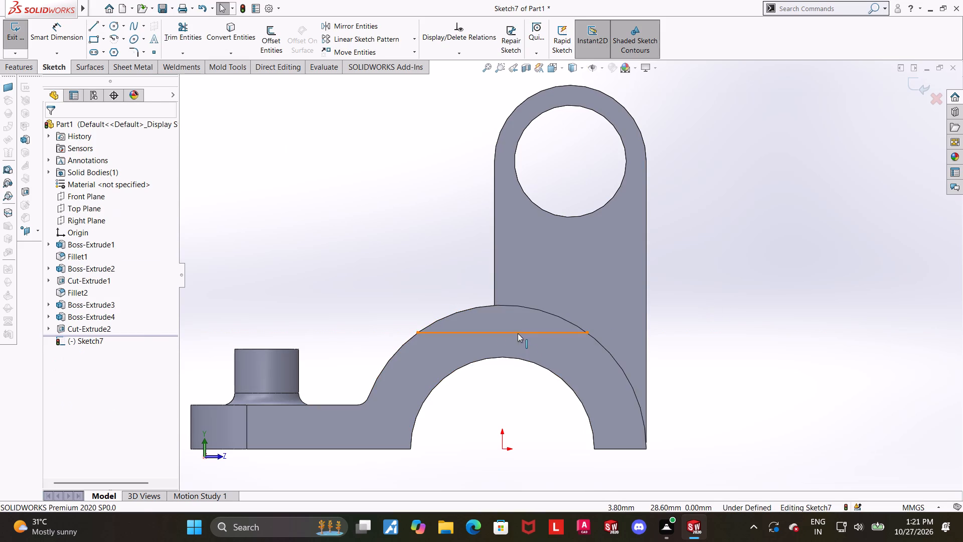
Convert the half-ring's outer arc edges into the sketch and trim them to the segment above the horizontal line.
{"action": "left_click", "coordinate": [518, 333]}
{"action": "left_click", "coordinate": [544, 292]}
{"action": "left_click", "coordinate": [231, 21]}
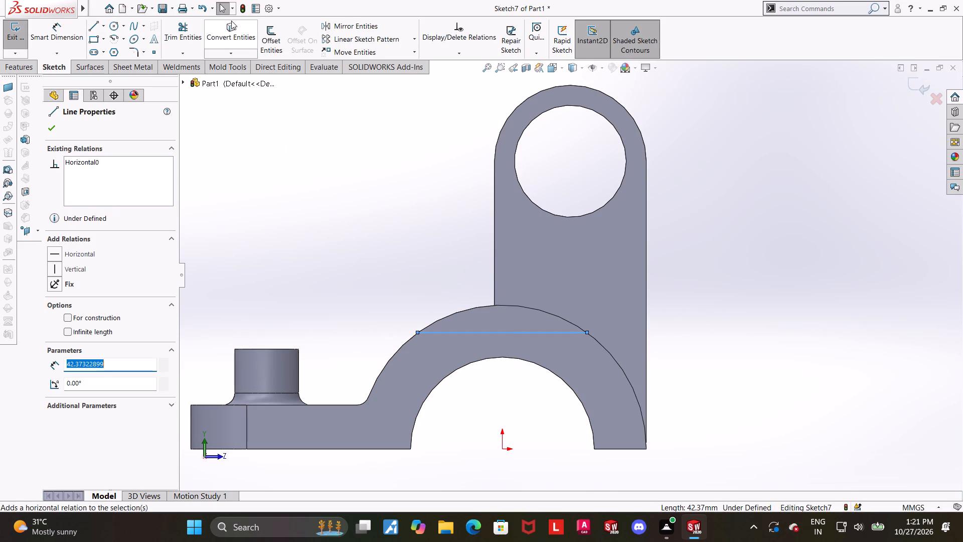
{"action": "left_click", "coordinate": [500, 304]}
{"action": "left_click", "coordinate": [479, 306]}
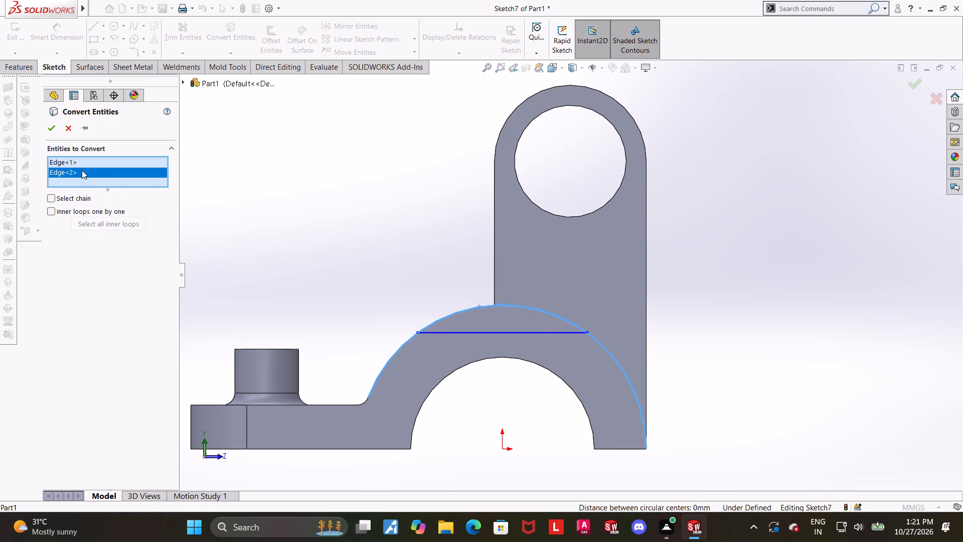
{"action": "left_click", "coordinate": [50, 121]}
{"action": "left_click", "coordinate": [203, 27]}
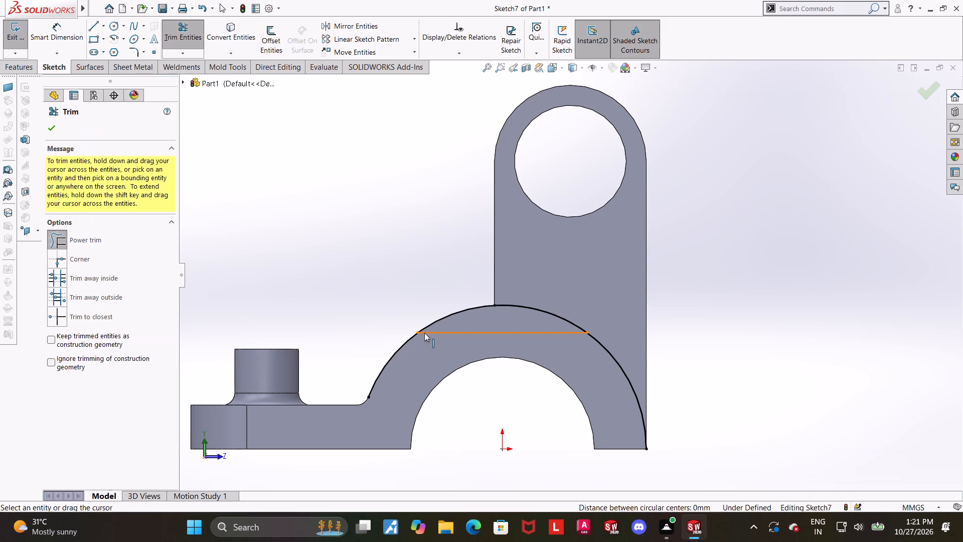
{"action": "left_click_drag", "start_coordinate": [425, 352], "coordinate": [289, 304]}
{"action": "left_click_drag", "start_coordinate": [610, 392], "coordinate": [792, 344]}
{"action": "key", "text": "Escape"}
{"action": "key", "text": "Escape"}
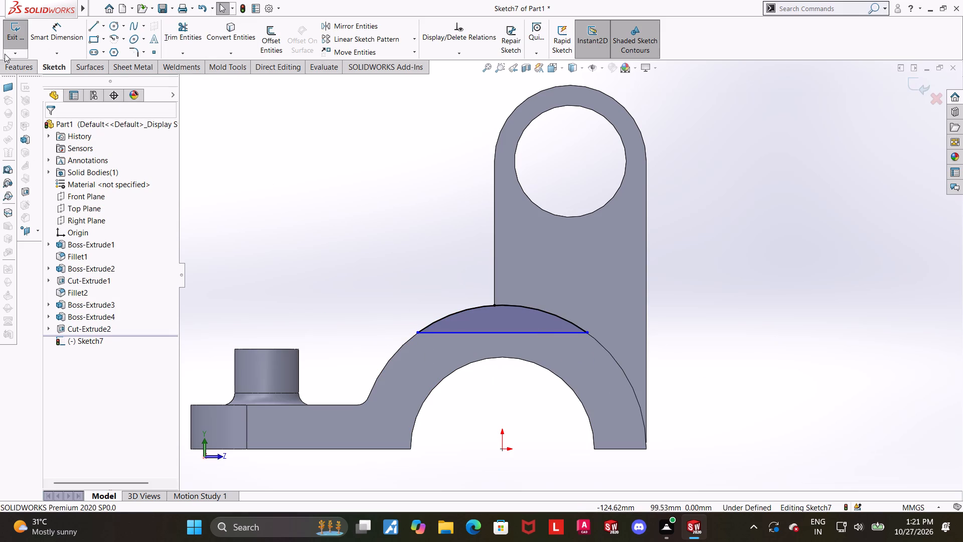
Dimension the horizontal line 30 mm above the origin and exit the sketch.
{"action": "double_click", "coordinate": [59, 30]}
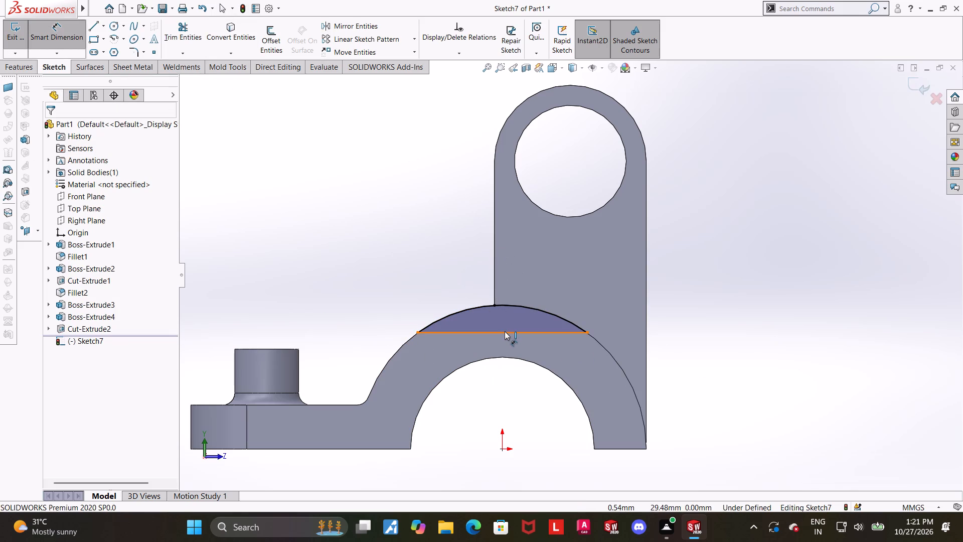
{"action": "left_click", "coordinate": [505, 331]}
{"action": "left_click", "coordinate": [503, 448]}
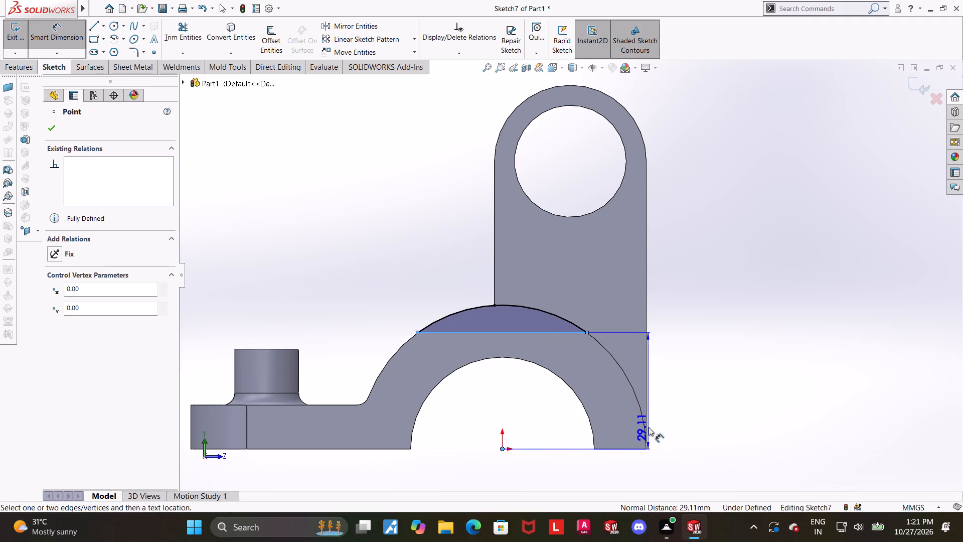
{"action": "left_click", "coordinate": [690, 421]}
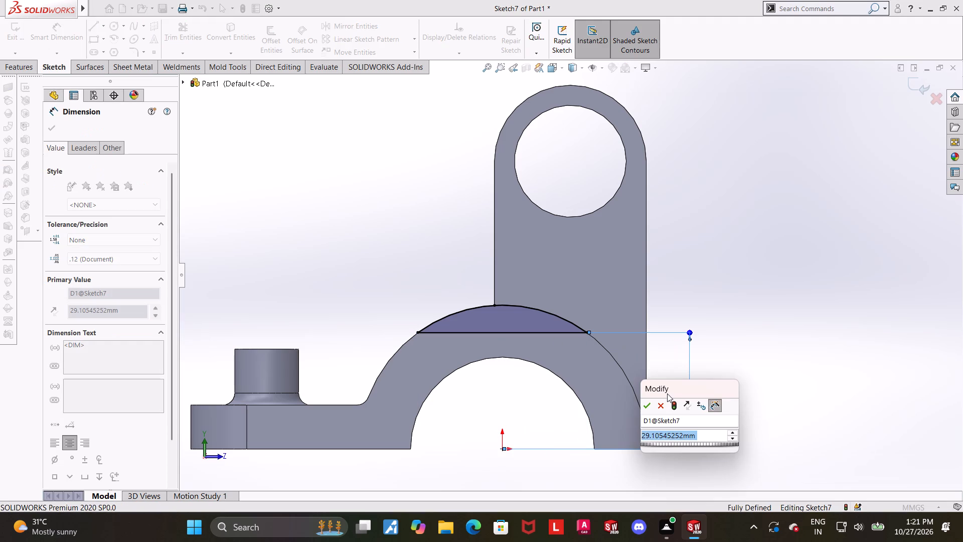
{"action": "type", "text": "30"}
{"action": "key", "text": "Return"}
{"action": "key", "text": "Escape"}
{"action": "left_click", "coordinate": [861, 390]}
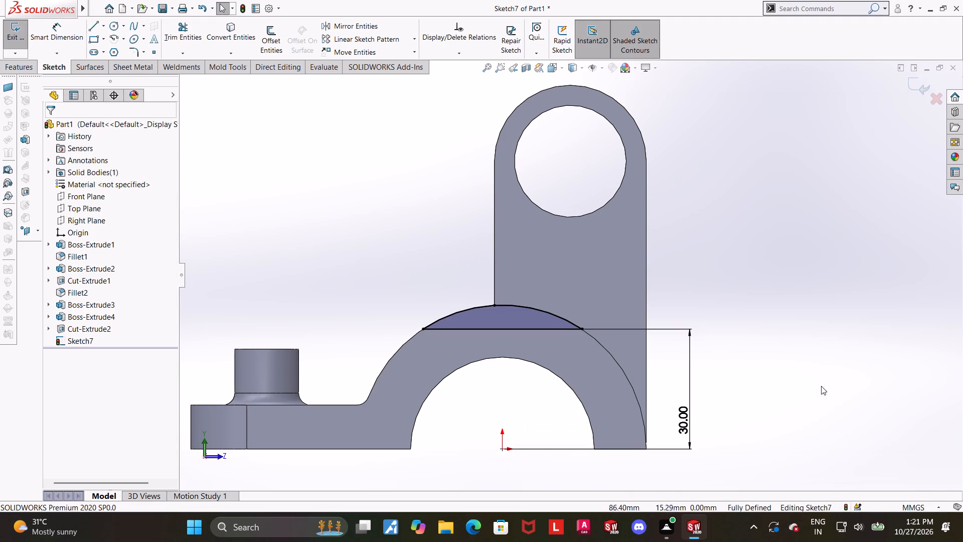
{"action": "scroll", "coordinate": [567, 323], "scroll_direction": "down", "scroll_amount": 4}
{"action": "scroll", "coordinate": [540, 319], "scroll_direction": "up", "scroll_amount": 1}
{"action": "middle_click_drag", "start_coordinate": [542, 327], "coordinate": [555, 354]}
{"action": "scroll", "coordinate": [555, 354], "scroll_direction": "up", "scroll_amount": 2}
{"action": "left_click", "coordinate": [859, 241]}
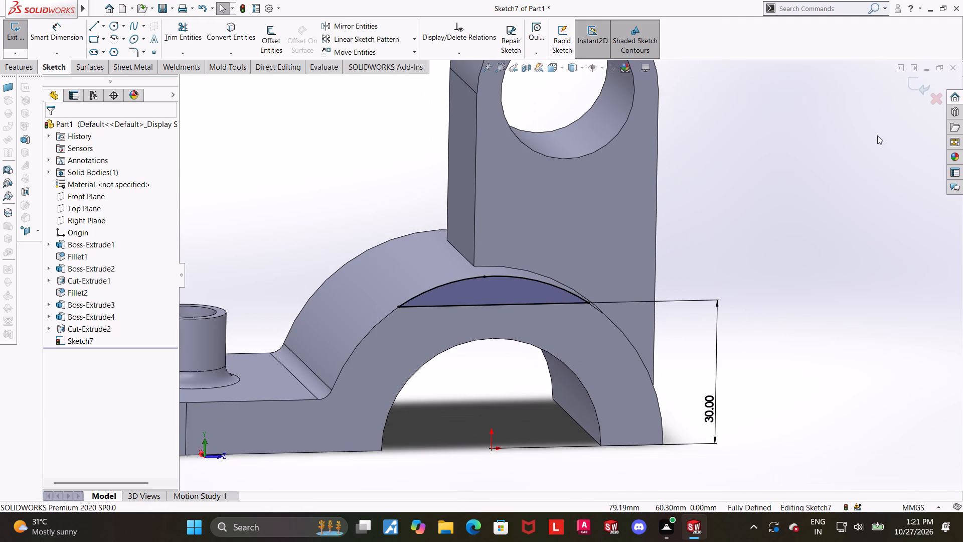
{"action": "middle_click_drag", "start_coordinate": [809, 242], "coordinate": [795, 245]}
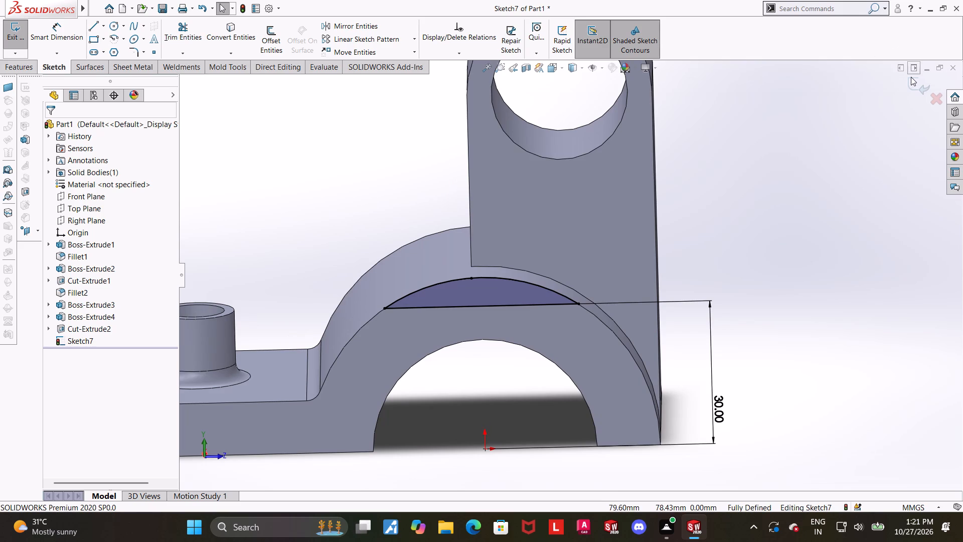
{"action": "left_click", "coordinate": [912, 79]}
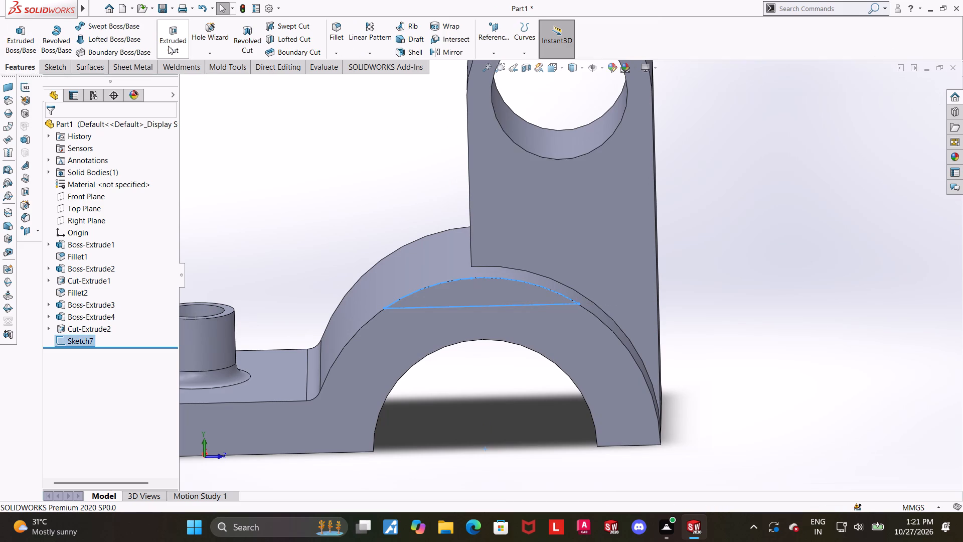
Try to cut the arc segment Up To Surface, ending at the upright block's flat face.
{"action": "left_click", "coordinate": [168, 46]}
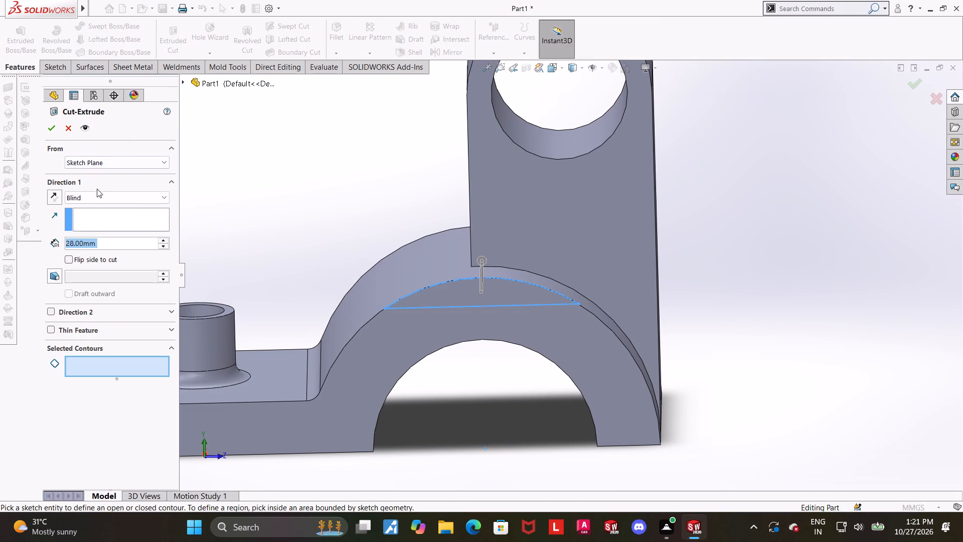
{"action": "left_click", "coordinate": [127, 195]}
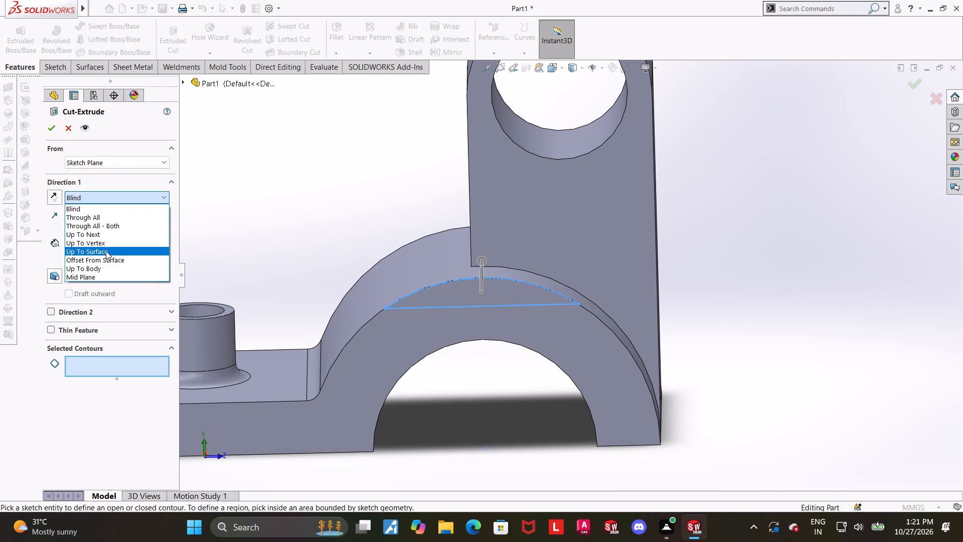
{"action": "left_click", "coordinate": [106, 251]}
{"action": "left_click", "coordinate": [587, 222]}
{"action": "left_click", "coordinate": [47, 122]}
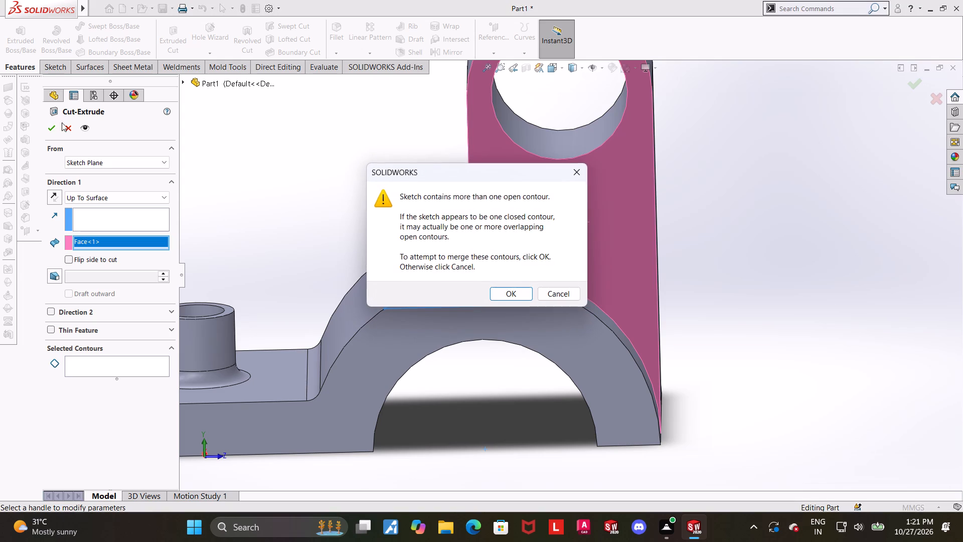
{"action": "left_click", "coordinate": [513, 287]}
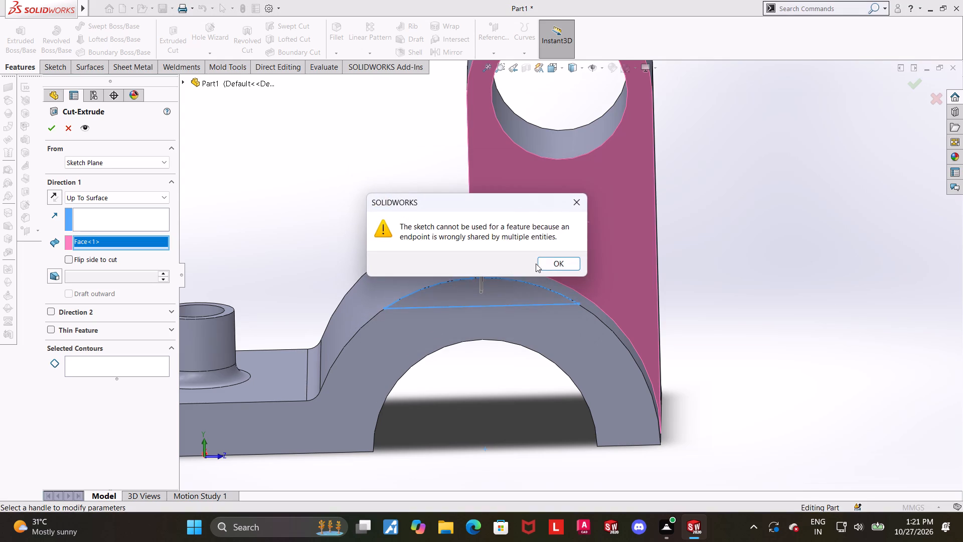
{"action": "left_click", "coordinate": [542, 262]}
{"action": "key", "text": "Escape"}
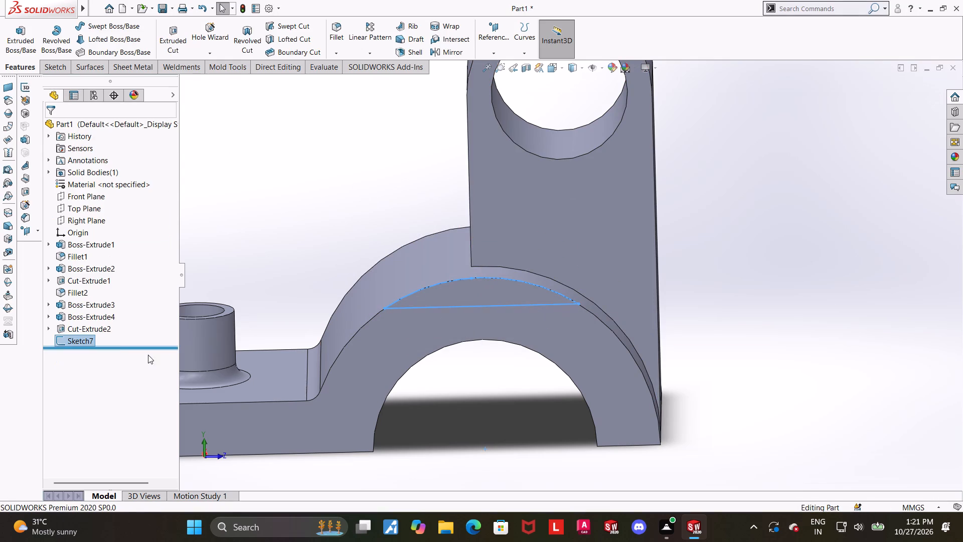
Reopen the arc-segment sketch for editing, viewed normal to its plane.
{"action": "left_click", "coordinate": [86, 340]}
{"action": "left_click", "coordinate": [93, 309]}
{"action": "key", "text": "Escape"}
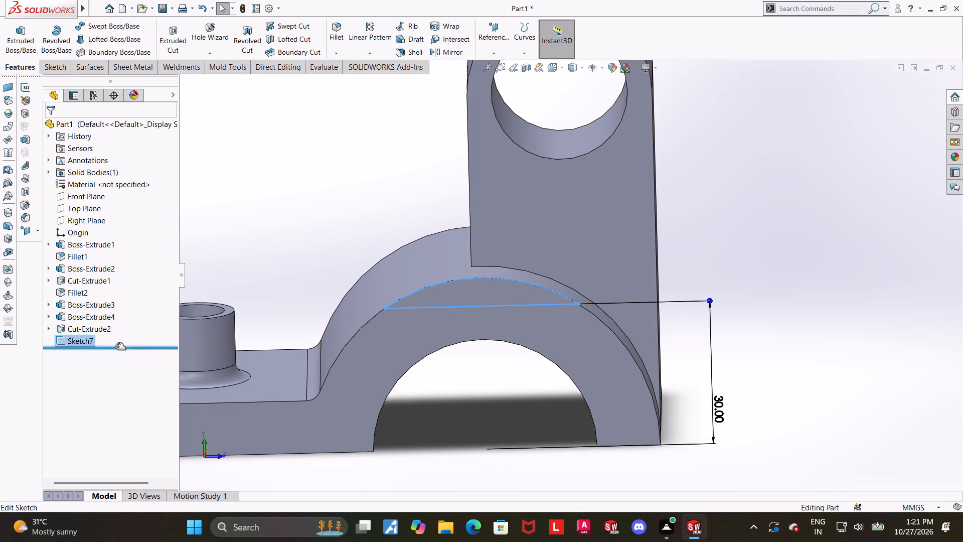
{"action": "left_click", "coordinate": [86, 339]}
{"action": "left_click", "coordinate": [298, 254]}
{"action": "left_click", "coordinate": [73, 348]}
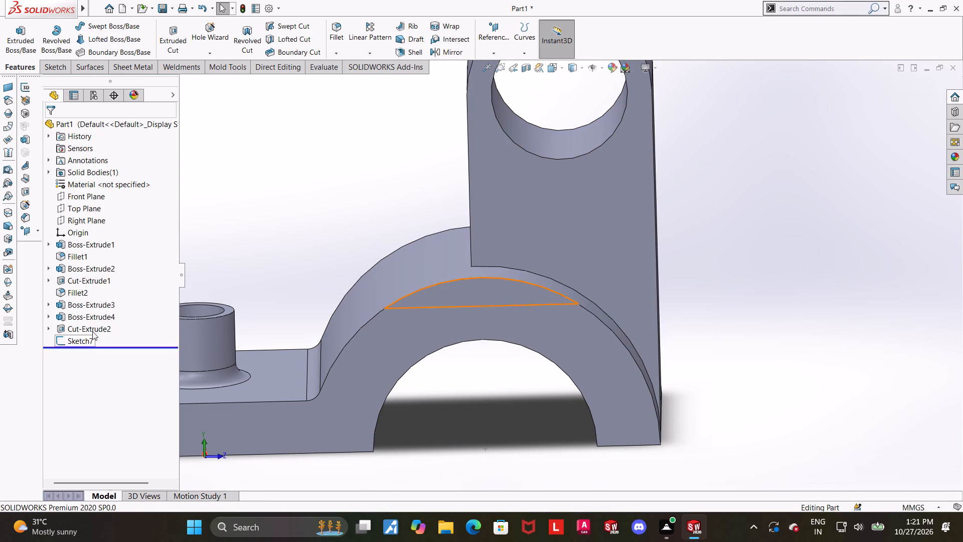
{"action": "left_click", "coordinate": [85, 340]}
{"action": "left_click", "coordinate": [93, 315]}
{"action": "left_click", "coordinate": [83, 343]}
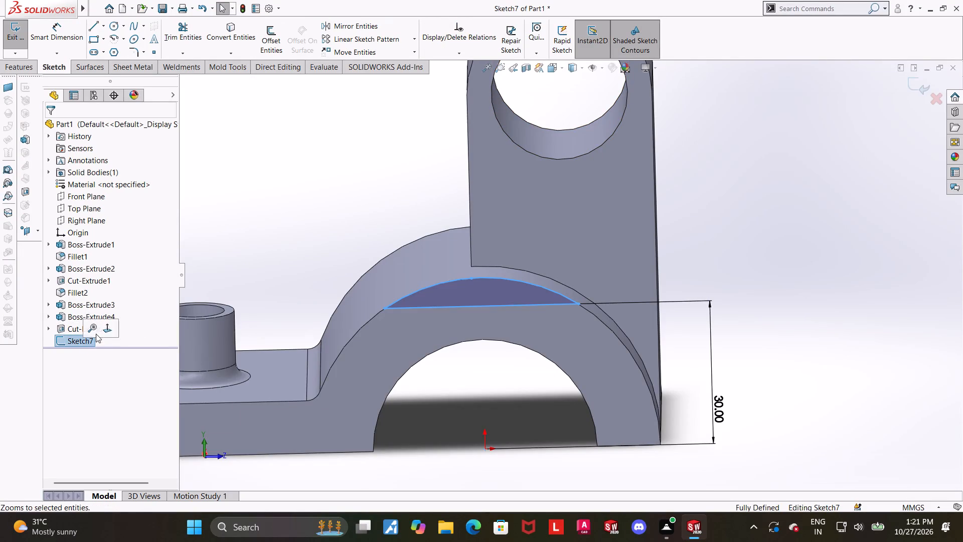
{"action": "left_click", "coordinate": [112, 326]}
{"action": "left_click", "coordinate": [787, 360]}
{"action": "left_click", "coordinate": [846, 324]}
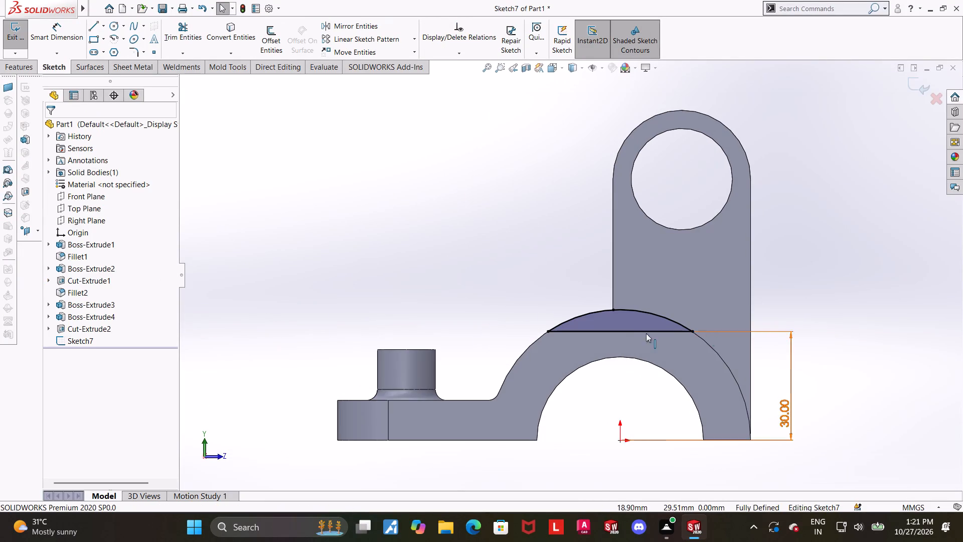
Examine where the converted arcs meet the horizontal line's endpoints, looking for overlapping or shared points.
{"action": "scroll", "coordinate": [630, 333], "scroll_direction": "down", "scroll_amount": 6}
{"action": "key", "text": "Escape"}
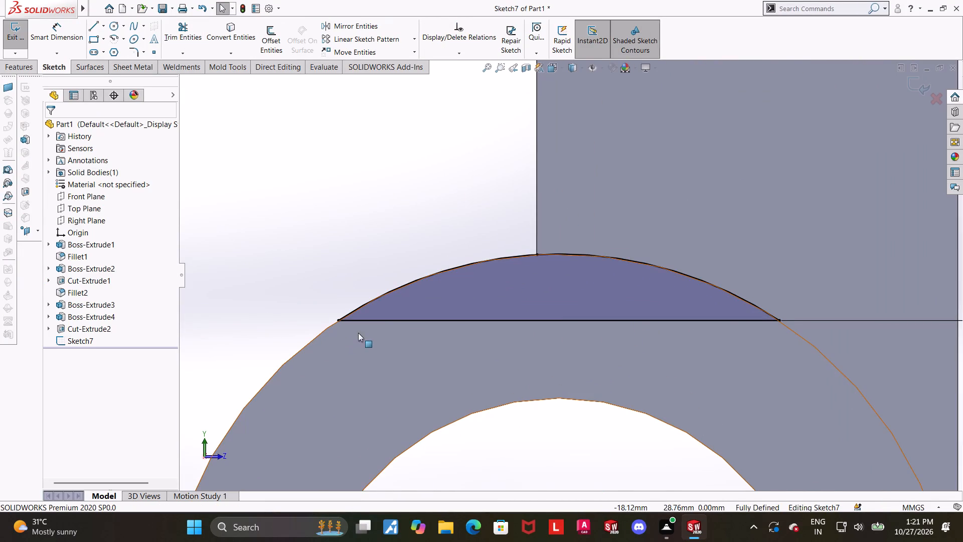
{"action": "left_click", "coordinate": [337, 320]}
{"action": "left_click", "coordinate": [343, 315], "text": "ctrl"}
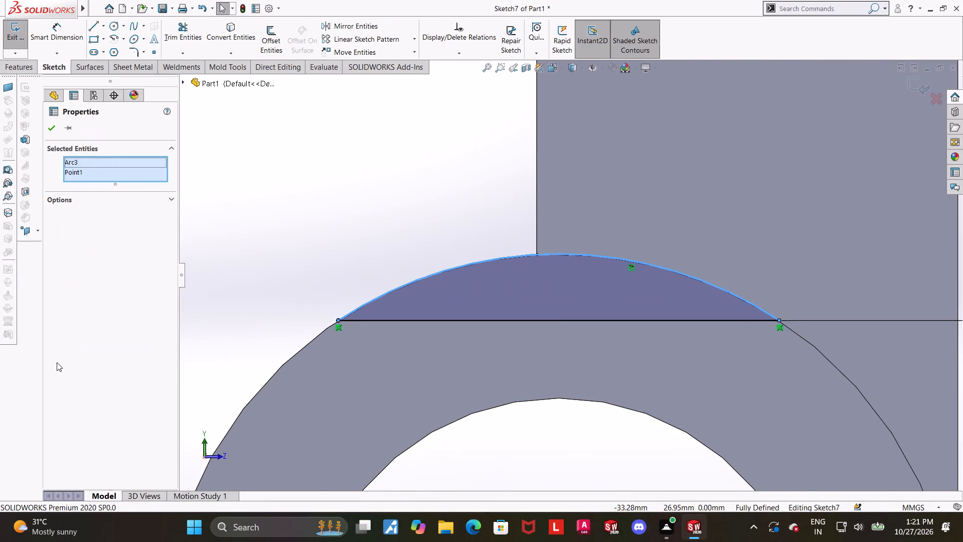
{"action": "left_click", "coordinate": [320, 241]}
{"action": "scroll", "coordinate": [632, 325], "scroll_direction": "up", "scroll_amount": 1}
{"action": "left_click", "coordinate": [744, 310]}
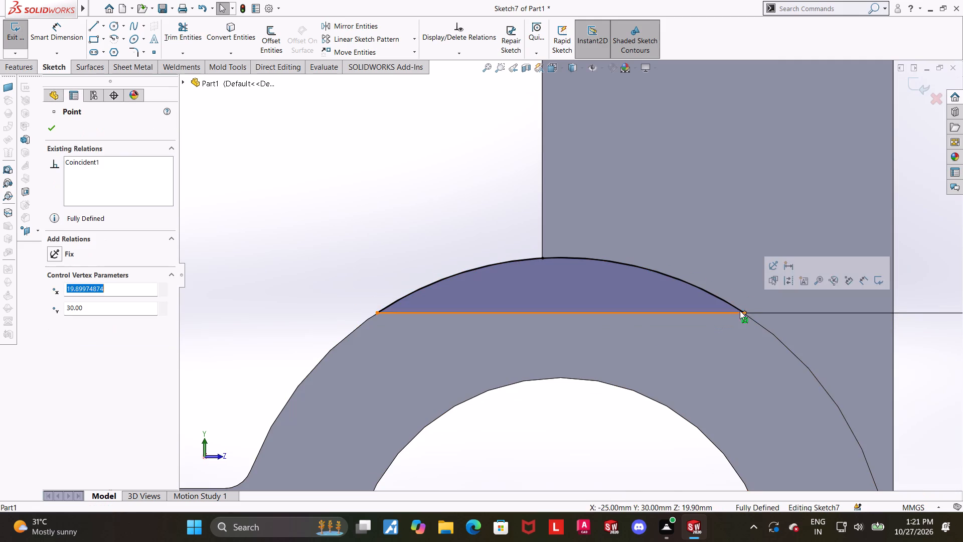
{"action": "left_click", "coordinate": [732, 304], "text": "ctrl"}
{"action": "left_click", "coordinate": [431, 217]}
{"action": "key", "text": "Escape"}
{"action": "scroll", "coordinate": [589, 257], "scroll_direction": "down", "scroll_amount": 4}
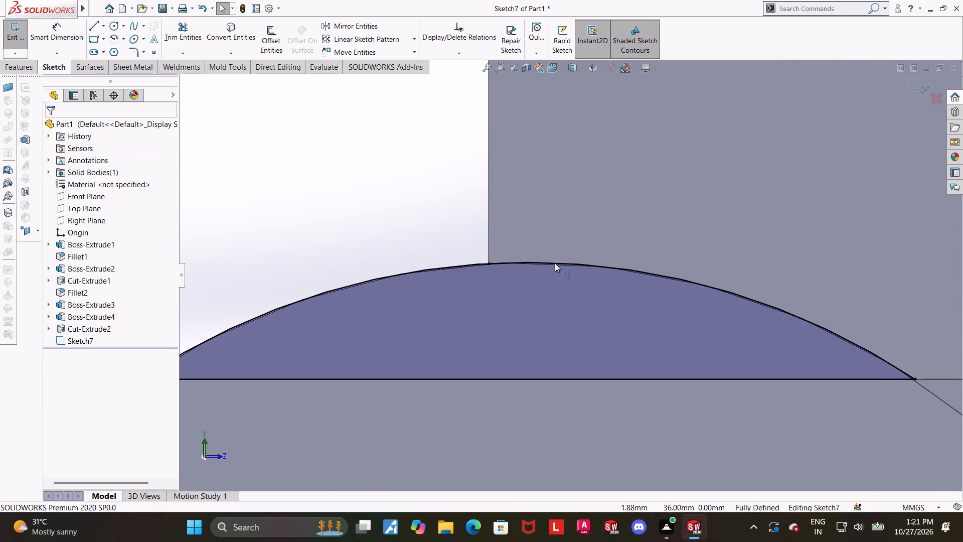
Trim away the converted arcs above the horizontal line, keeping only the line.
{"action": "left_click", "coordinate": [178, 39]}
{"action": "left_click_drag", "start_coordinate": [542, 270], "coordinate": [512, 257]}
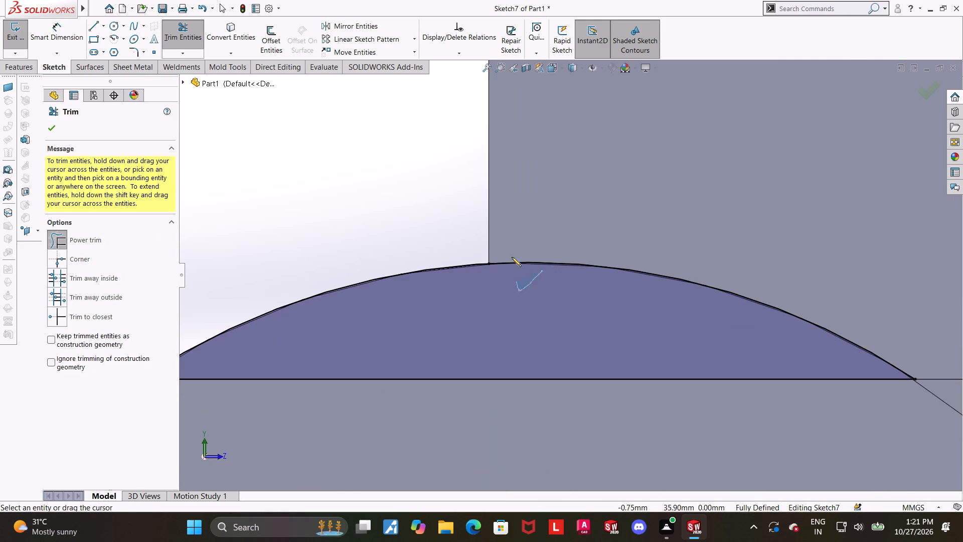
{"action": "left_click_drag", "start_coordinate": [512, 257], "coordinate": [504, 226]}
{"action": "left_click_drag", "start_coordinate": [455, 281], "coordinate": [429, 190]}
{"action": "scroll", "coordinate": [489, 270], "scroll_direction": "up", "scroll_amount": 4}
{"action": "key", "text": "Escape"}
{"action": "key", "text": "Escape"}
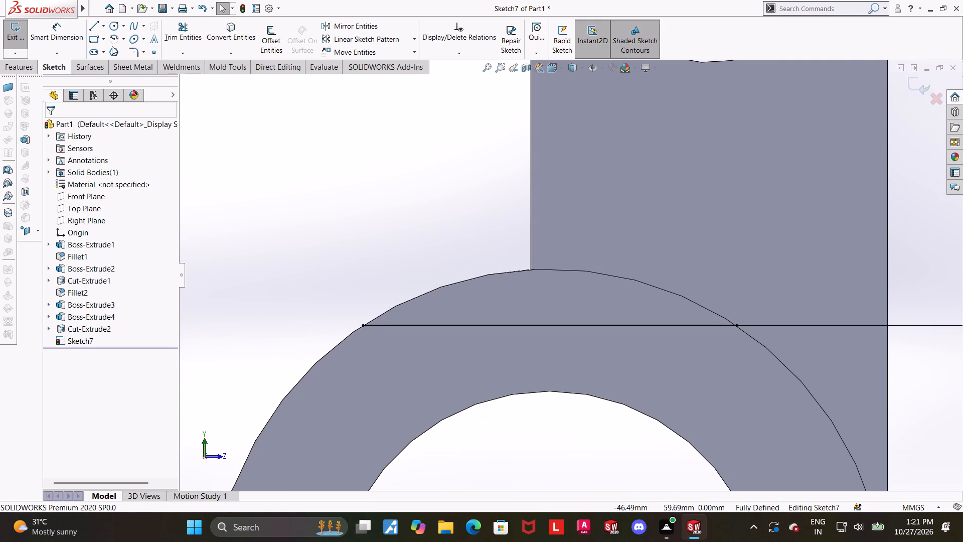
Draw a three-point arc of about 36 mm radius between the horizontal line's endpoints, following the ring's outer edge.
{"action": "left_click", "coordinate": [125, 41]}
{"action": "left_click", "coordinate": [125, 39]}
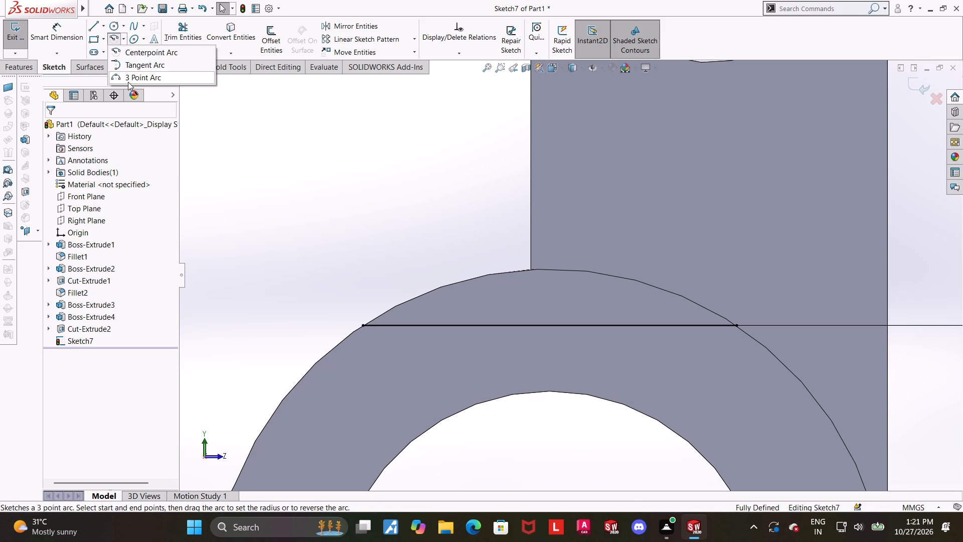
{"action": "left_click", "coordinate": [128, 82]}
{"action": "left_click", "coordinate": [364, 325]}
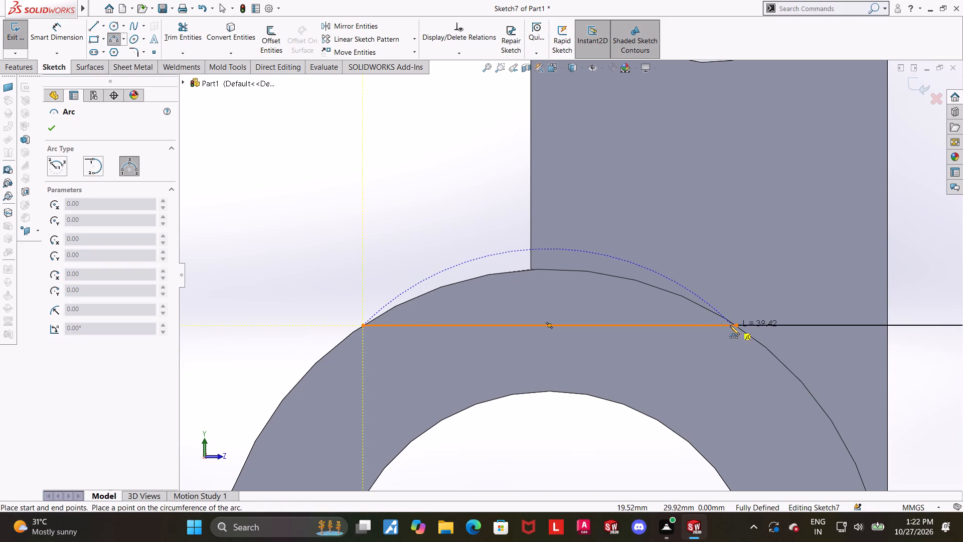
{"action": "left_click", "coordinate": [737, 325]}
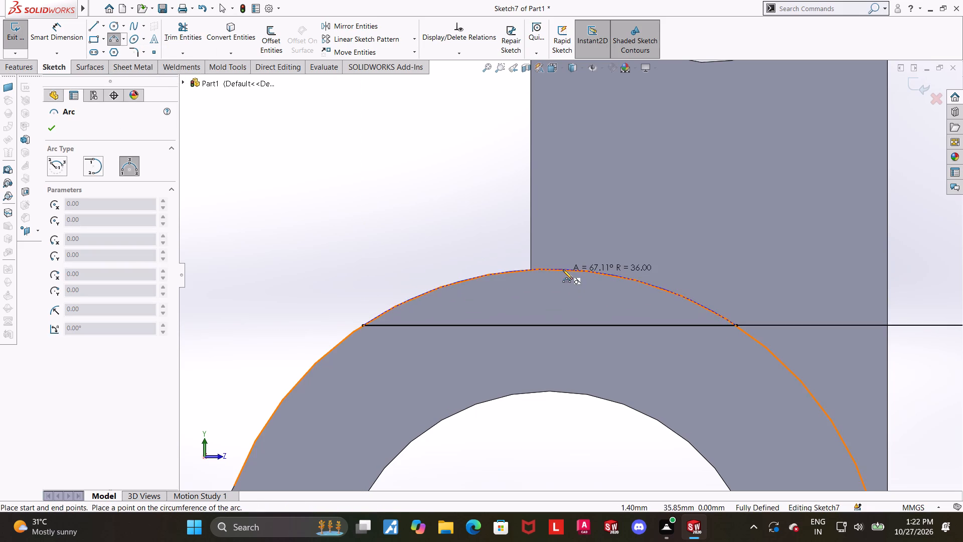
{"action": "left_click", "coordinate": [563, 269]}
{"action": "key", "text": "Escape"}
{"action": "key", "text": "Escape"}
{"action": "scroll", "coordinate": [602, 278], "scroll_direction": "up", "scroll_amount": 2}
{"action": "key", "text": "Escape"}
{"action": "key", "text": "Escape"}
{"action": "scroll", "coordinate": [734, 255], "scroll_direction": "up", "scroll_amount": 1}
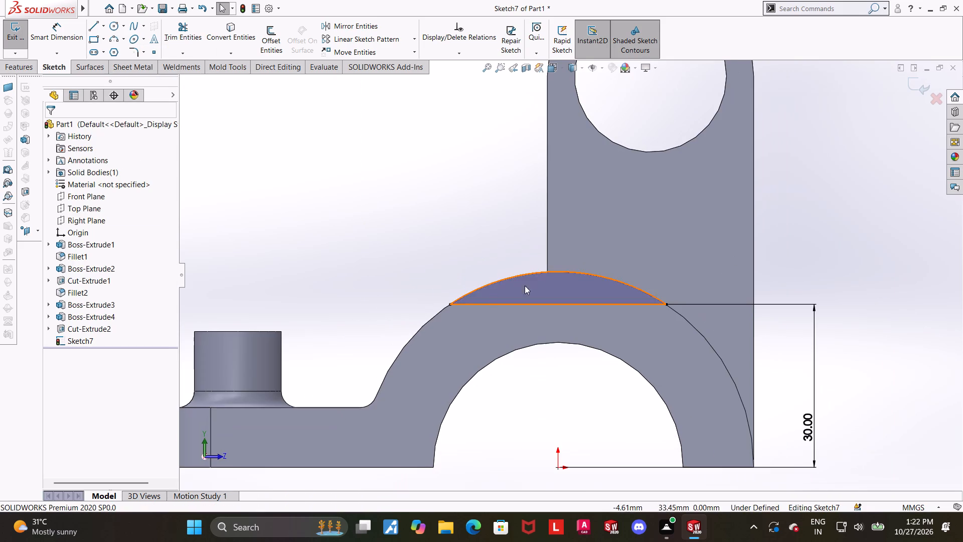
Make the new arc coradial with the ring's outer edge and exit the sketch.
{"action": "left_click", "coordinate": [438, 311]}
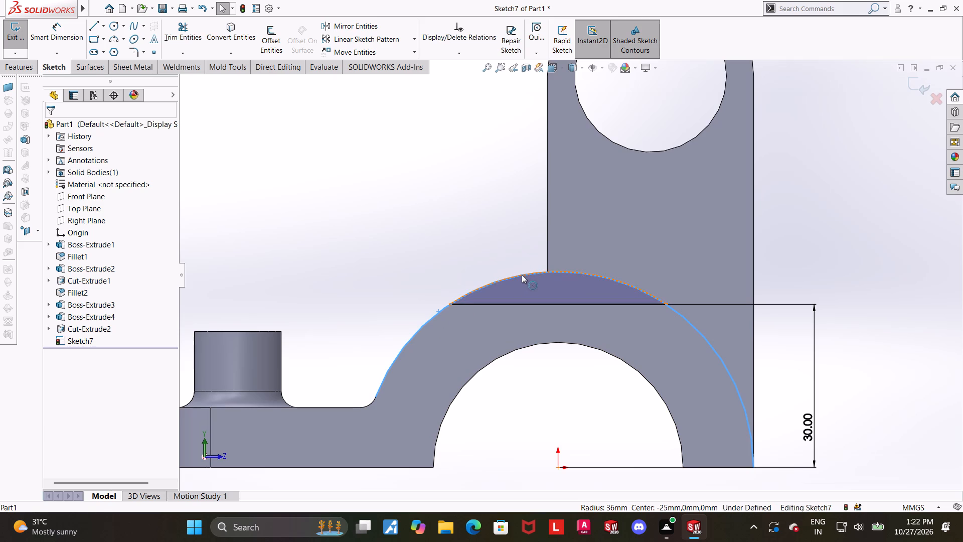
{"action": "left_click", "coordinate": [490, 260]}
{"action": "left_click", "coordinate": [513, 278]}
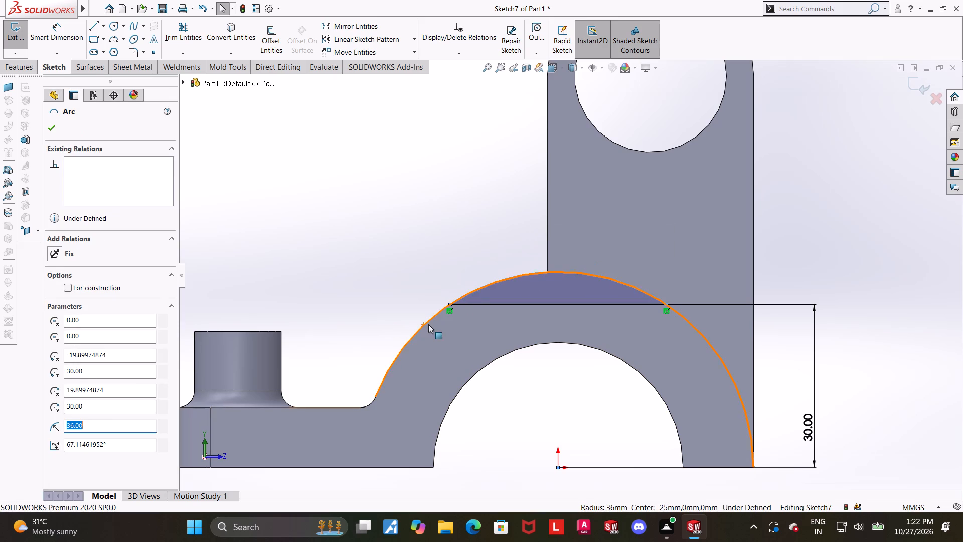
{"action": "left_click", "coordinate": [426, 322], "text": "ctrl"}
{"action": "left_click", "coordinate": [55, 305]}
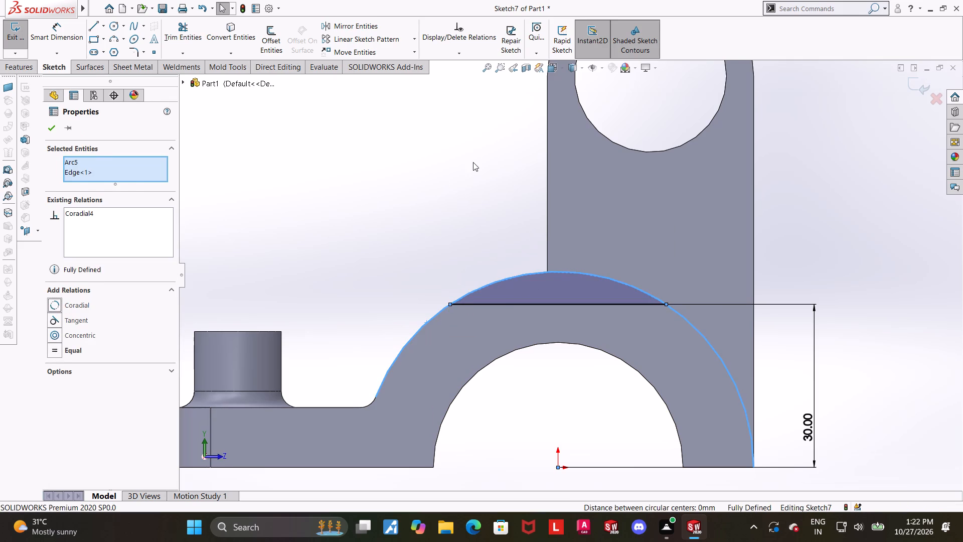
{"action": "left_click", "coordinate": [473, 162]}
{"action": "scroll", "coordinate": [571, 197], "scroll_direction": "up", "scroll_amount": 2}
{"action": "middle_click_drag", "start_coordinate": [660, 214], "coordinate": [694, 248]}
{"action": "scroll", "coordinate": [726, 216], "scroll_direction": "down", "scroll_amount": 1}
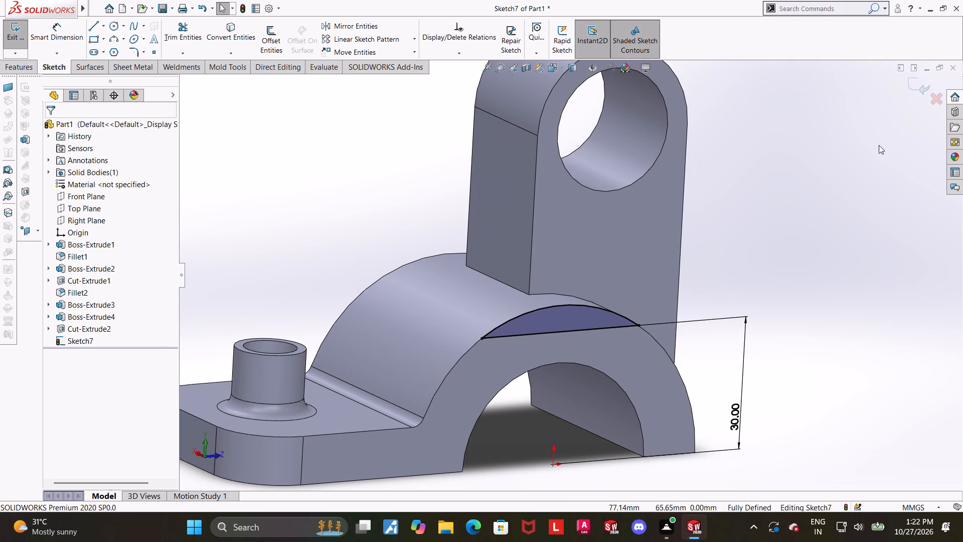
{"action": "left_click", "coordinate": [919, 83]}
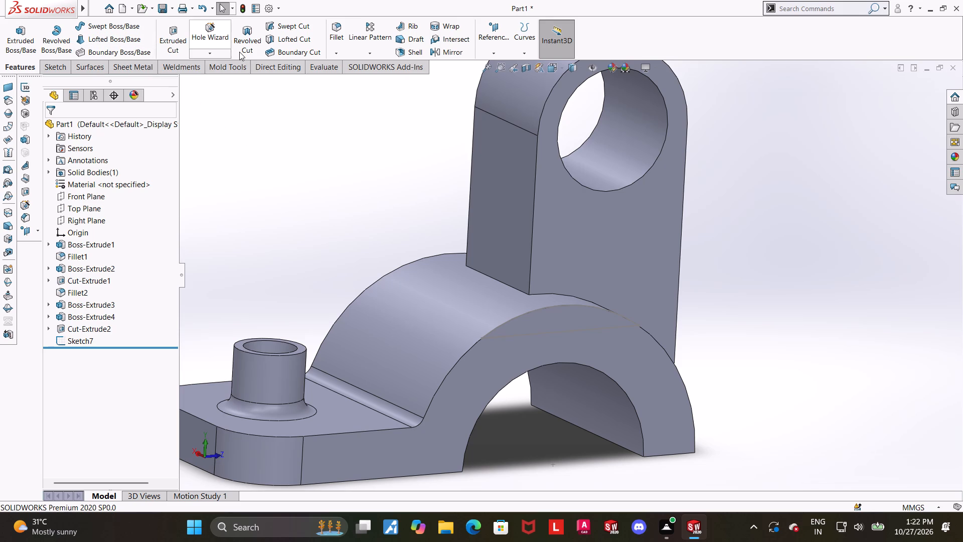
Extrude-cut the arc segment sketch Up To Surface, ending at the upright's flat bored face.
{"action": "left_click", "coordinate": [74, 340]}
{"action": "left_click", "coordinate": [174, 30]}
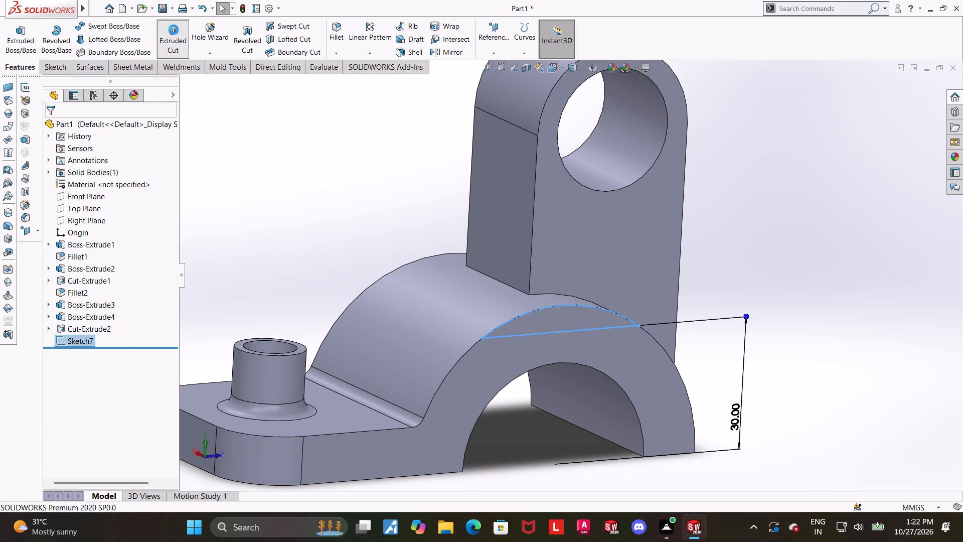
{"action": "left_click", "coordinate": [100, 199]}
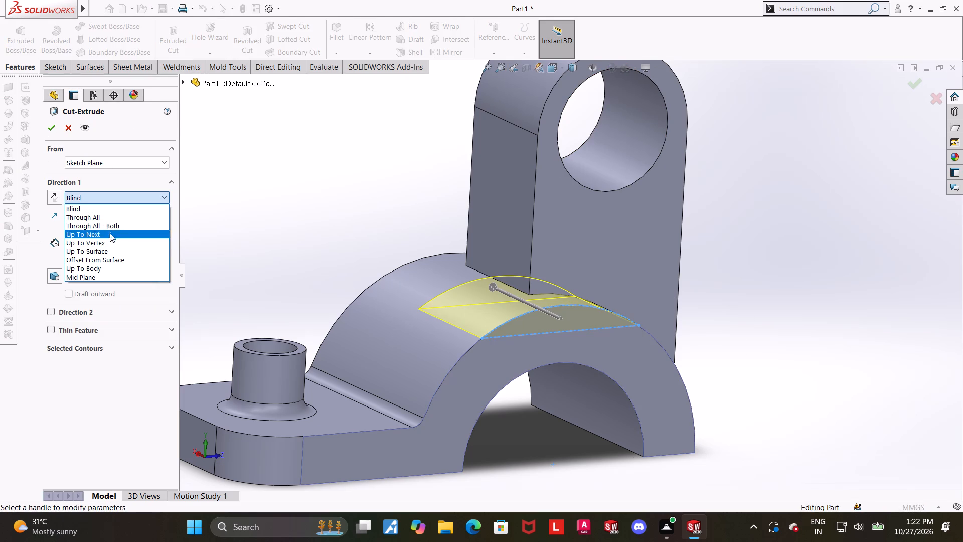
{"action": "left_click", "coordinate": [113, 250]}
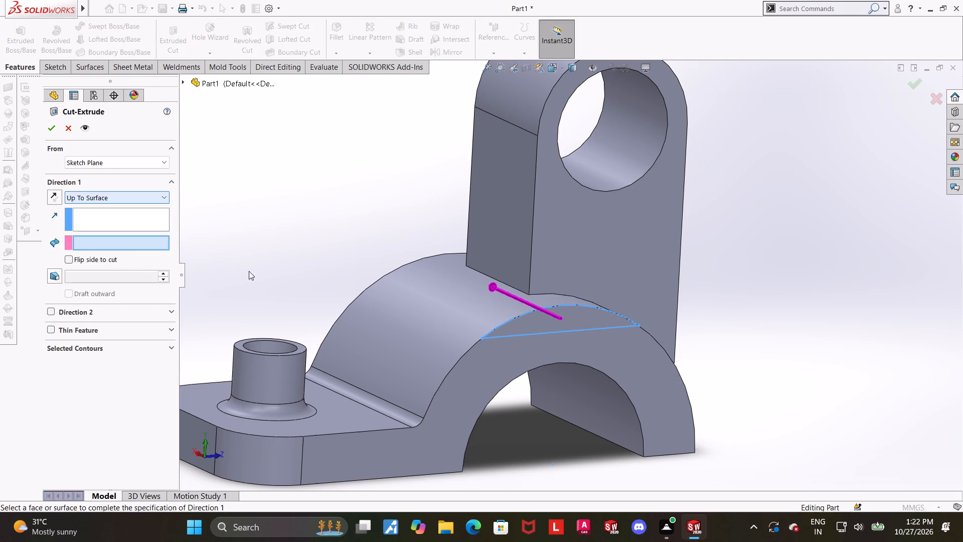
{"action": "left_click", "coordinate": [573, 263]}
{"action": "left_click", "coordinate": [49, 126]}
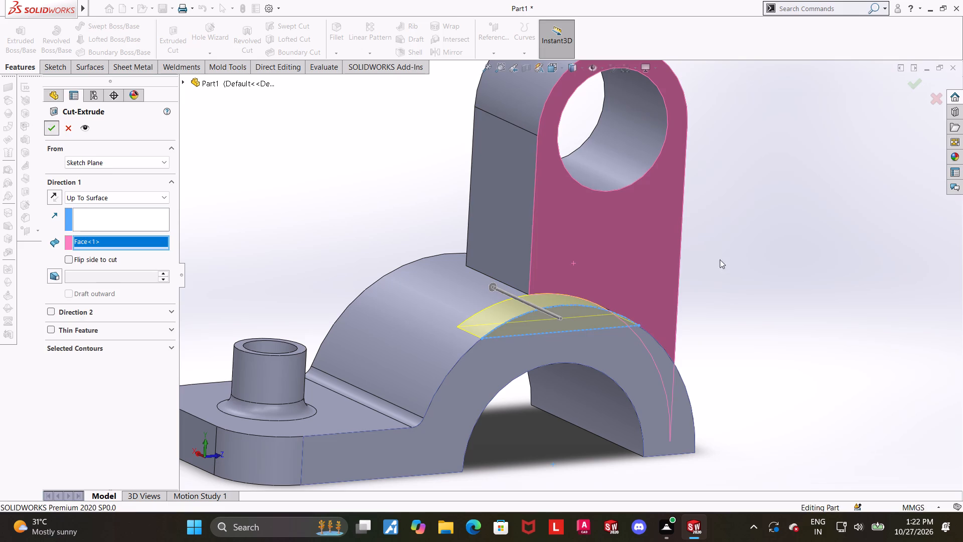
Examine the flat cut beside the upright from several angles.
{"action": "left_click", "coordinate": [757, 264]}
{"action": "middle_click_drag", "start_coordinate": [806, 275], "coordinate": [754, 263]}
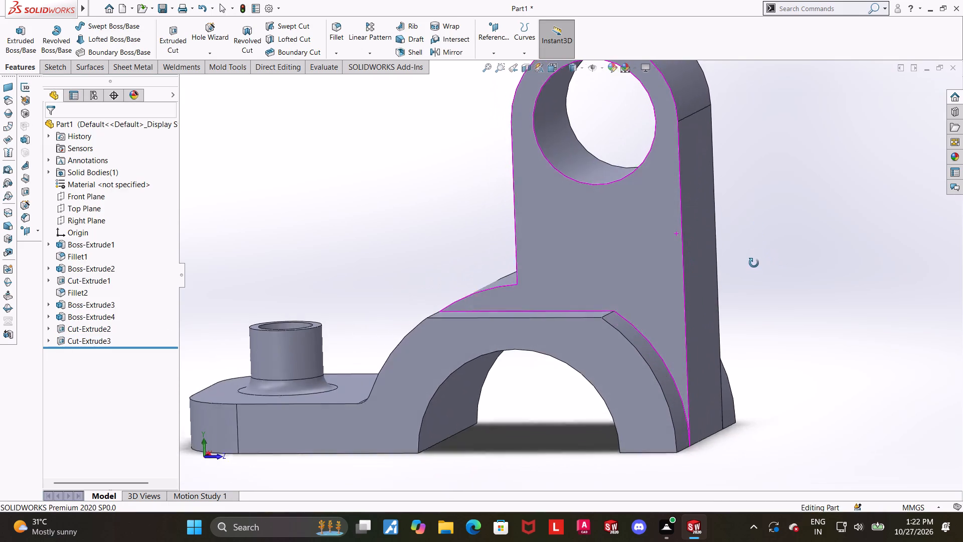
{"action": "middle_click_drag", "start_coordinate": [754, 263], "coordinate": [738, 300]}
{"action": "middle_click", "coordinate": [738, 300]}
{"action": "scroll", "coordinate": [742, 300], "scroll_direction": "up", "scroll_amount": 1}
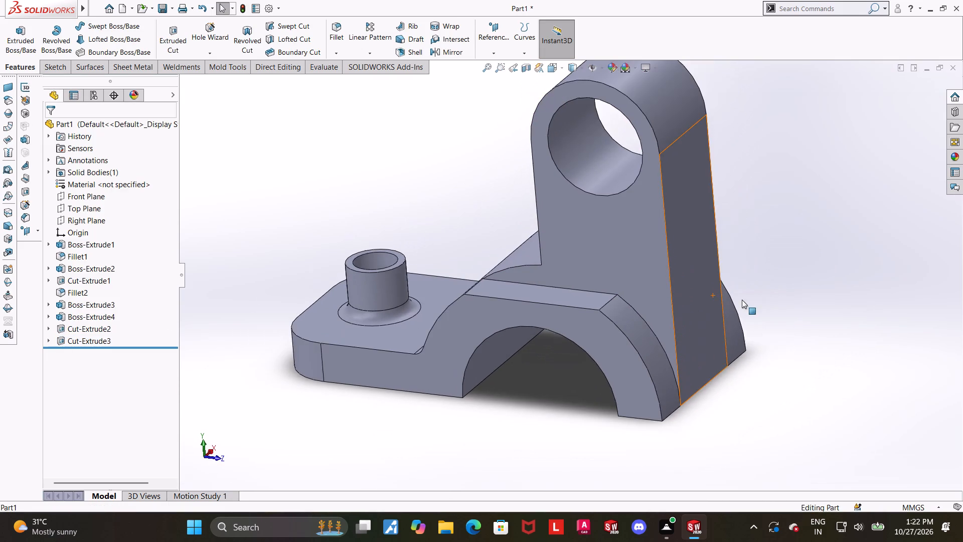
{"action": "middle_click_drag", "start_coordinate": [788, 255], "coordinate": [827, 259]}
{"action": "scroll", "coordinate": [787, 246], "scroll_direction": "down", "scroll_amount": 1}
{"action": "middle_click_drag", "start_coordinate": [759, 250], "coordinate": [746, 250]}
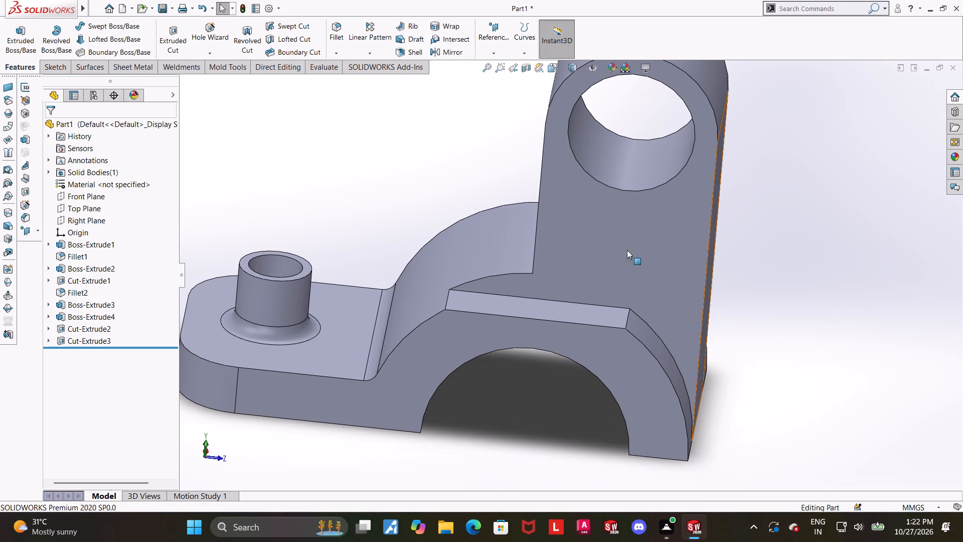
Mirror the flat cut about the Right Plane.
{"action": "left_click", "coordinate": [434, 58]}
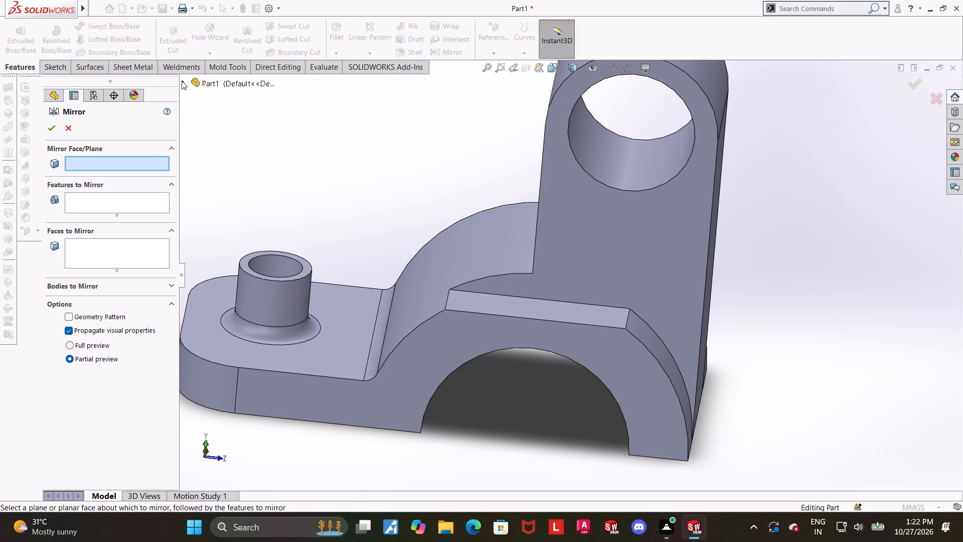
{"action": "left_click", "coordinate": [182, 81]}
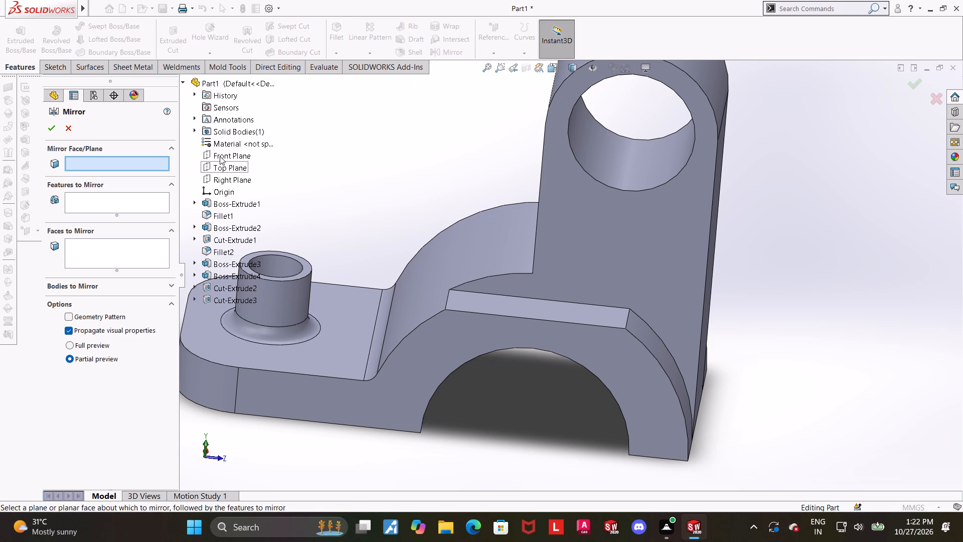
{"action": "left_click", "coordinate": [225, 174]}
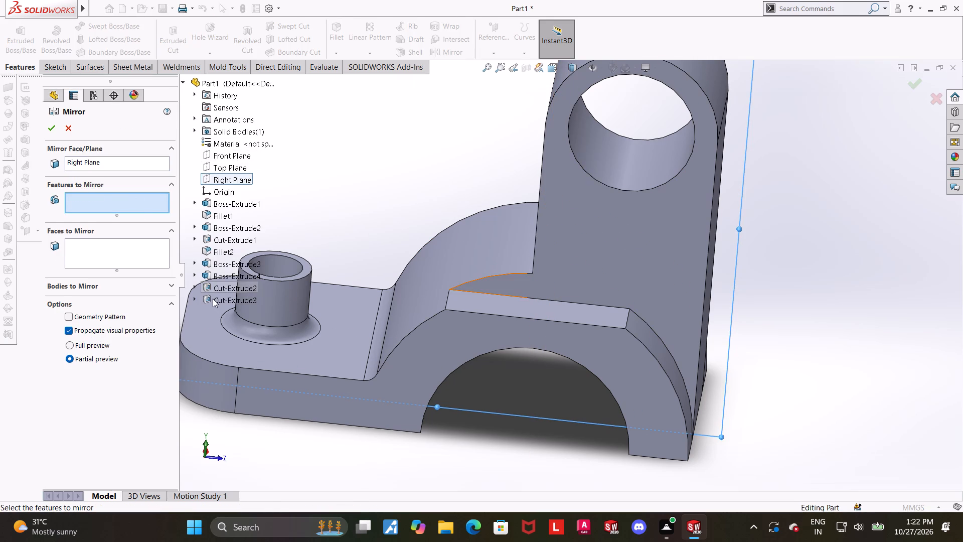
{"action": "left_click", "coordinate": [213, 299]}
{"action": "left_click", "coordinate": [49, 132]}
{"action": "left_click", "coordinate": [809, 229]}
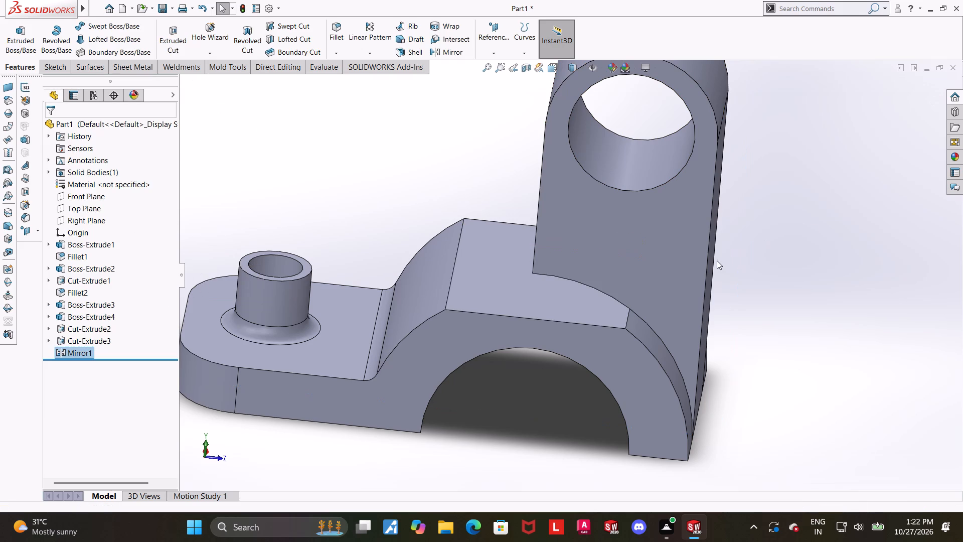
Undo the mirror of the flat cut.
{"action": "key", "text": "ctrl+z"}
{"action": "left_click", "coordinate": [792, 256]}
Start a new sketch on the half-ring's uncut side face, viewed normal to it.
{"action": "middle_click_drag", "start_coordinate": [734, 374], "coordinate": [798, 284]}
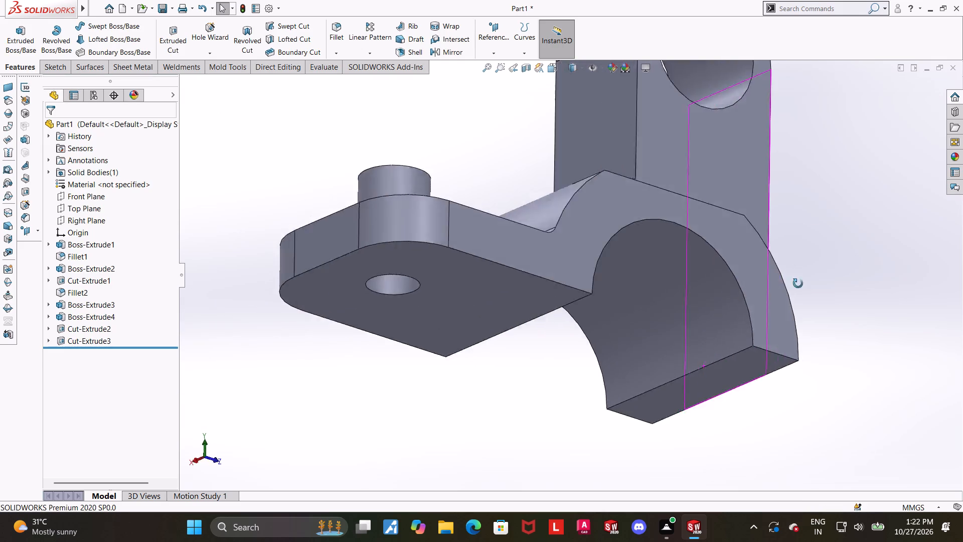
{"action": "middle_click_drag", "start_coordinate": [798, 284], "coordinate": [897, 289]}
{"action": "scroll", "coordinate": [898, 288], "scroll_direction": "up", "scroll_amount": 3}
{"action": "scroll", "coordinate": [801, 254], "scroll_direction": "down", "scroll_amount": 2}
{"action": "middle_click_drag", "start_coordinate": [789, 266], "coordinate": [814, 297]}
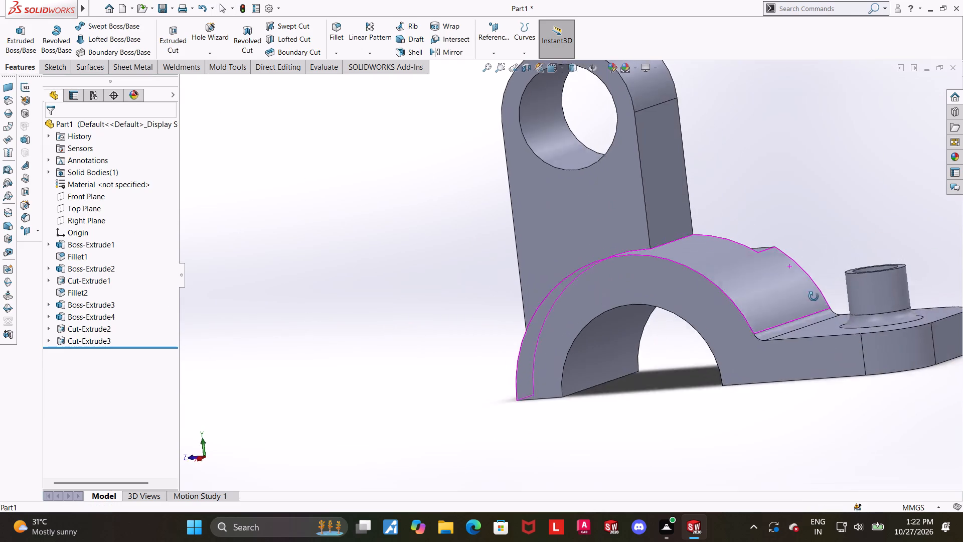
{"action": "middle_click_drag", "start_coordinate": [814, 297], "coordinate": [826, 331]}
{"action": "left_click", "coordinate": [638, 321]}
{"action": "left_click", "coordinate": [681, 296]}
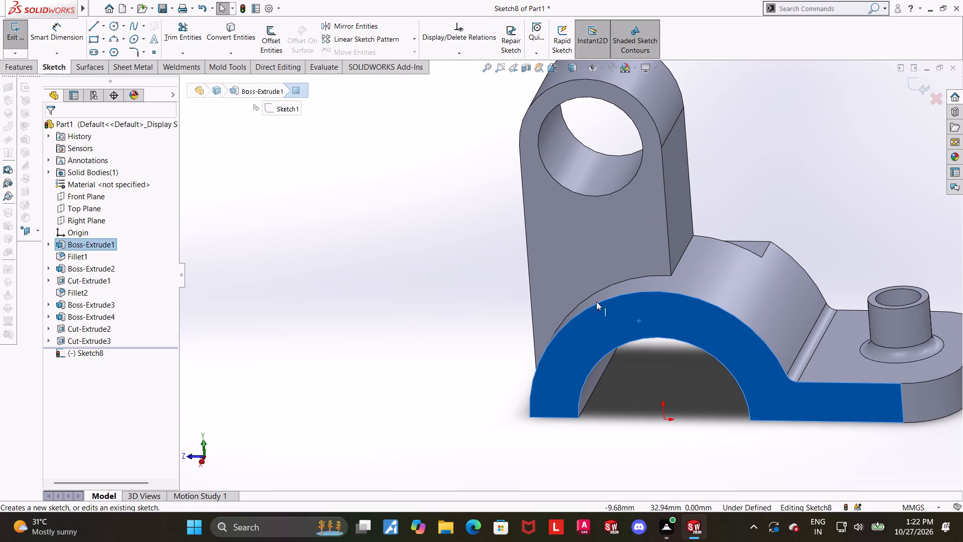
{"action": "left_click", "coordinate": [92, 350]}
{"action": "left_click", "coordinate": [120, 334]}
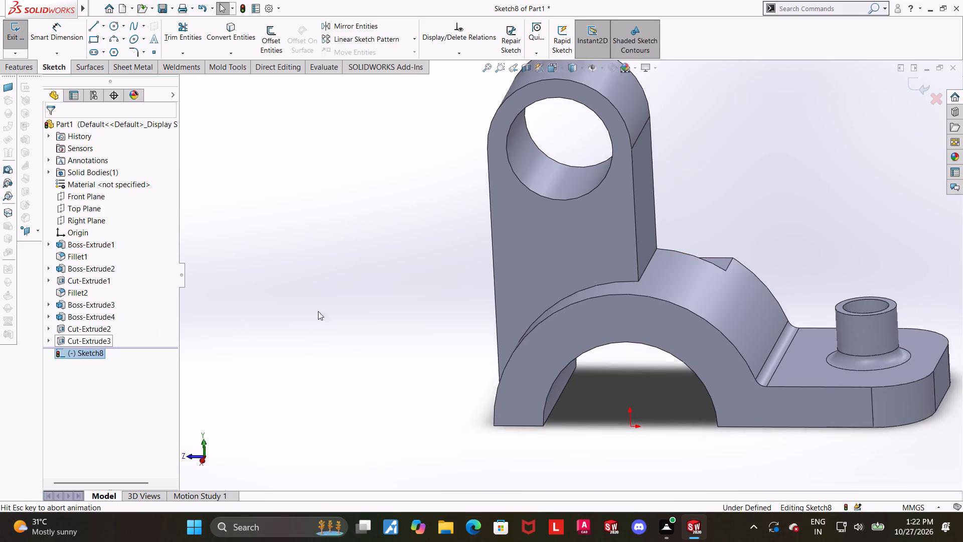
Convert the existing flat cut's straight edge at the upright's face into the new sketch.
{"action": "scroll", "coordinate": [666, 292], "scroll_direction": "up", "scroll_amount": 1}
{"action": "middle_click_drag", "start_coordinate": [741, 270], "coordinate": [624, 314]}
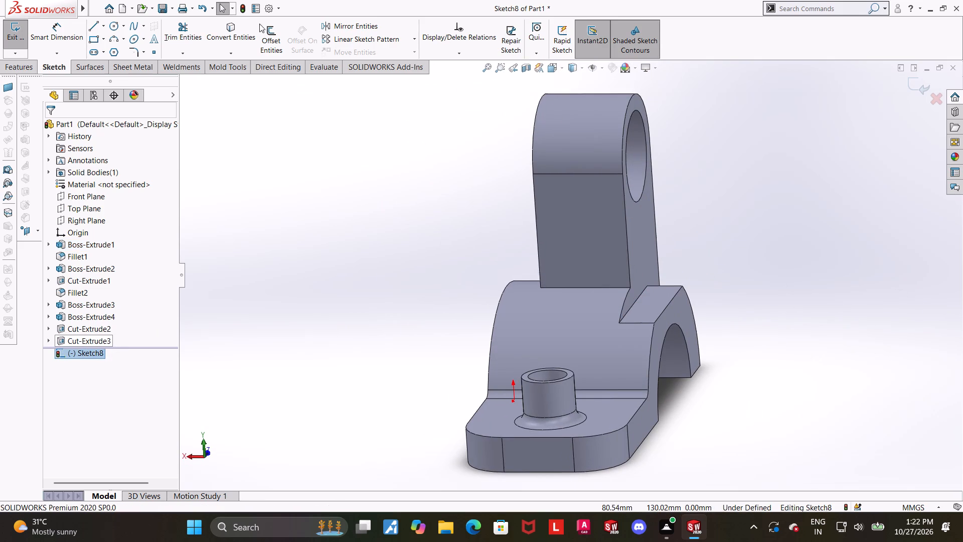
{"action": "left_click", "coordinate": [224, 27]}
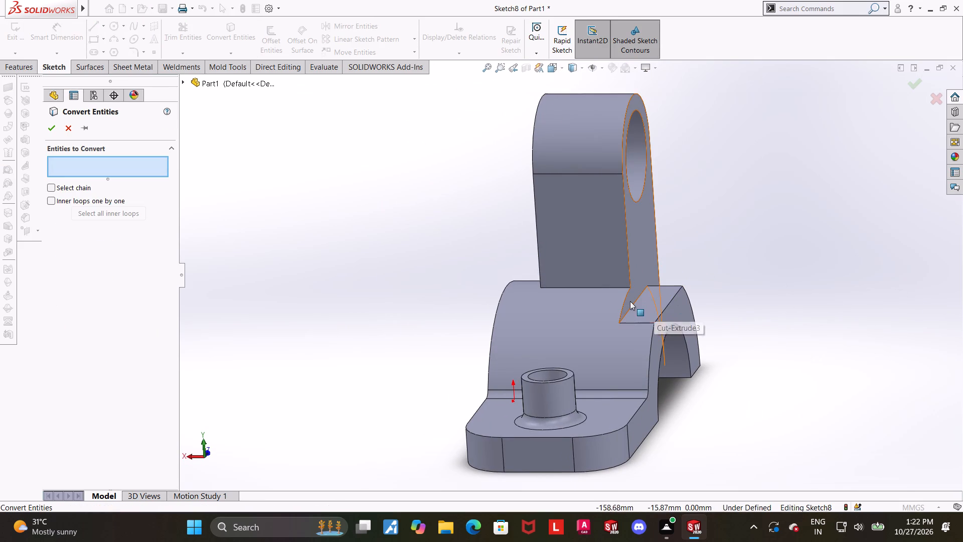
{"action": "left_click", "coordinate": [634, 304]}
{"action": "middle_click_drag", "start_coordinate": [825, 435], "coordinate": [843, 368]}
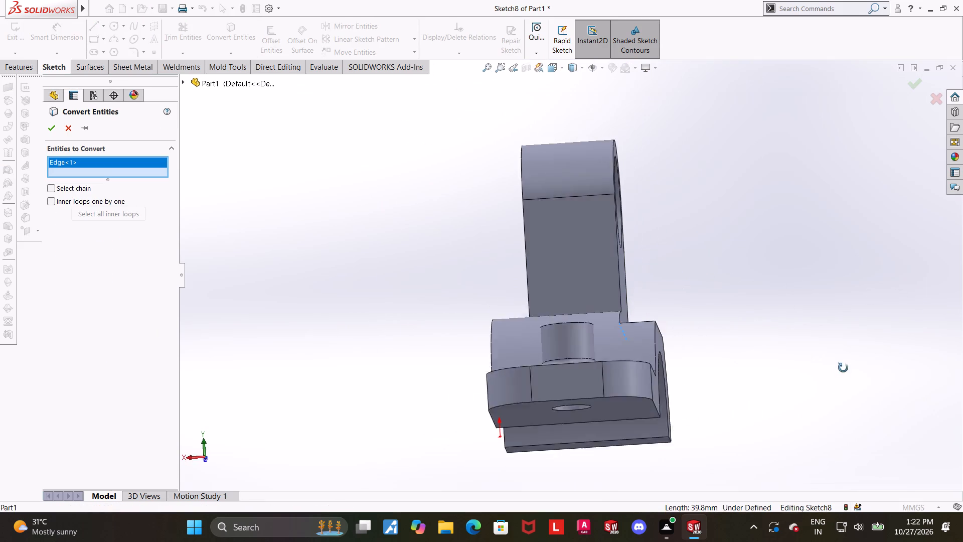
{"action": "middle_click_drag", "start_coordinate": [843, 368], "coordinate": [902, 402]}
{"action": "left_click", "coordinate": [44, 127]}
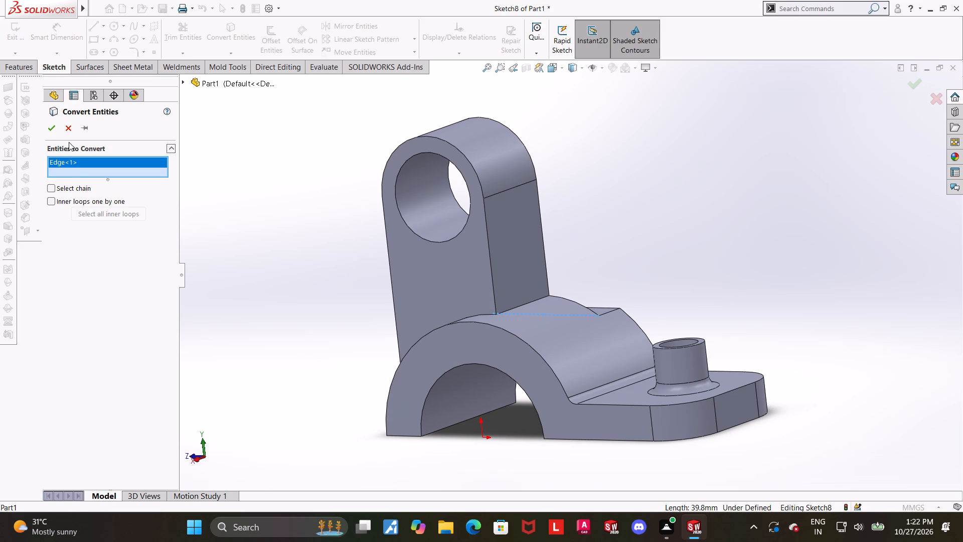
{"action": "left_click", "coordinate": [48, 132]}
Draw a three-point arc between the converted line's endpoints, following the ring's outer edge, in a view normal to the sketch.
{"action": "left_click", "coordinate": [83, 350]}
{"action": "left_click", "coordinate": [106, 337]}
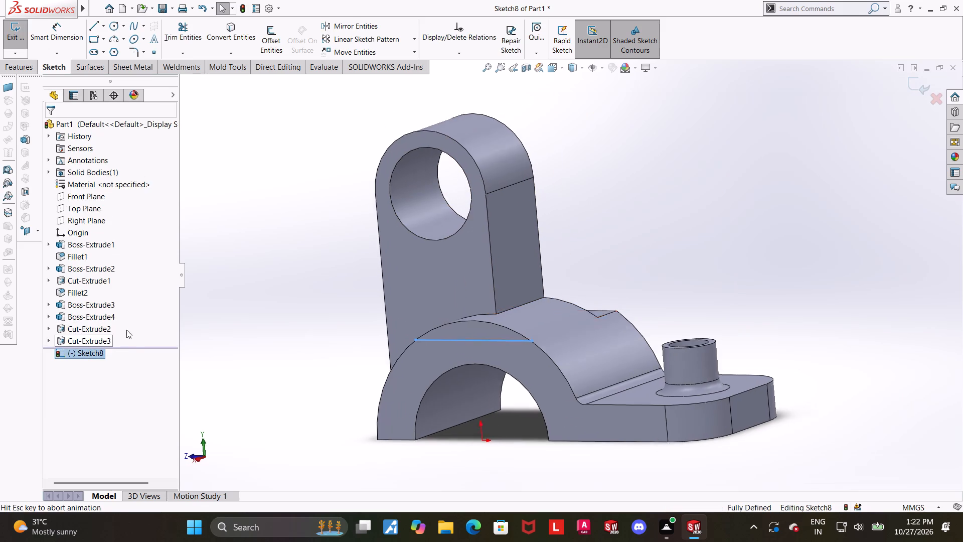
{"action": "left_click", "coordinate": [115, 44]}
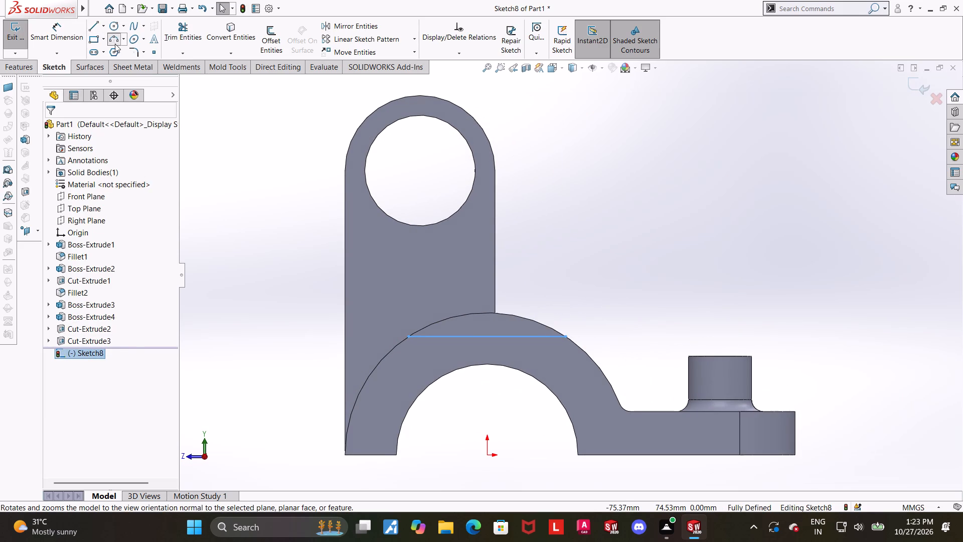
{"action": "scroll", "coordinate": [506, 240], "scroll_direction": "down", "scroll_amount": 3}
{"action": "left_click", "coordinate": [354, 399]}
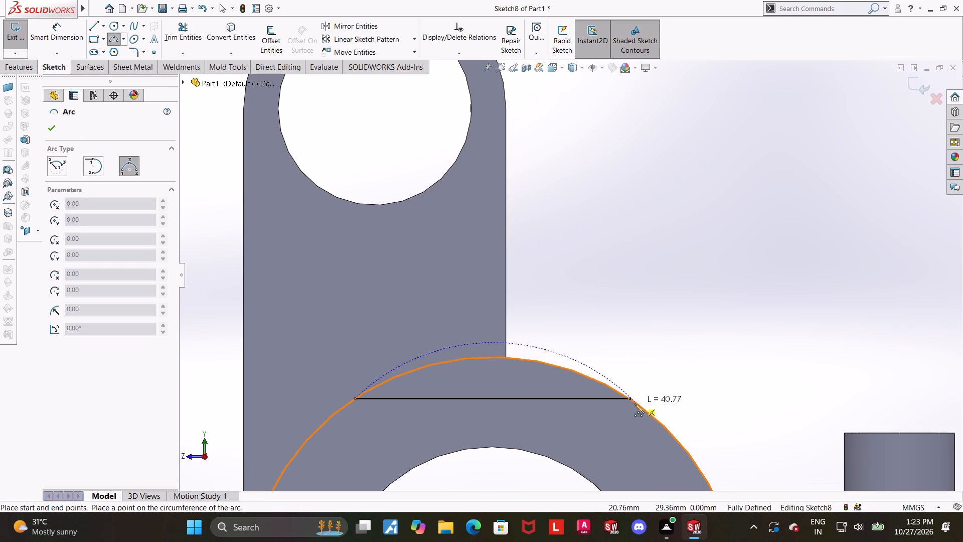
{"action": "left_click", "coordinate": [631, 398]}
{"action": "left_click", "coordinate": [532, 360]}
{"action": "key", "text": "Escape"}
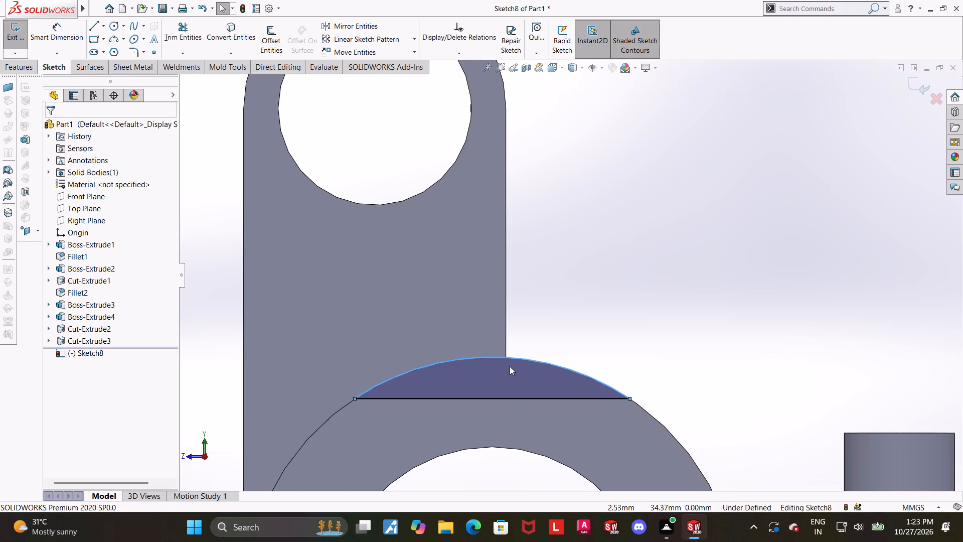
Make the second sketch's arc coradial with the ring's outer edge.
{"action": "scroll", "coordinate": [508, 364], "scroll_direction": "up", "scroll_amount": 2}
{"action": "left_click", "coordinate": [333, 315]}
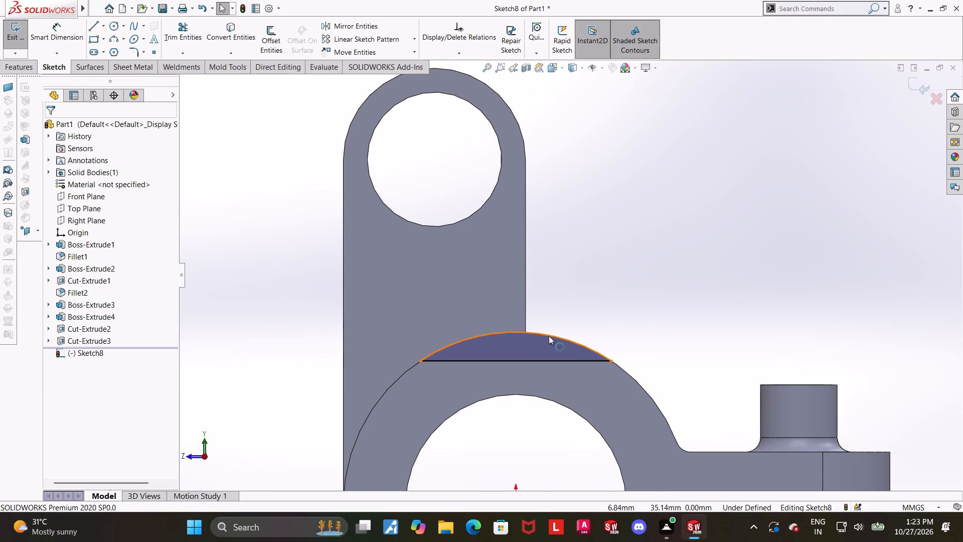
{"action": "left_click", "coordinate": [549, 336]}
{"action": "left_click", "coordinate": [391, 386], "text": "ctrl"}
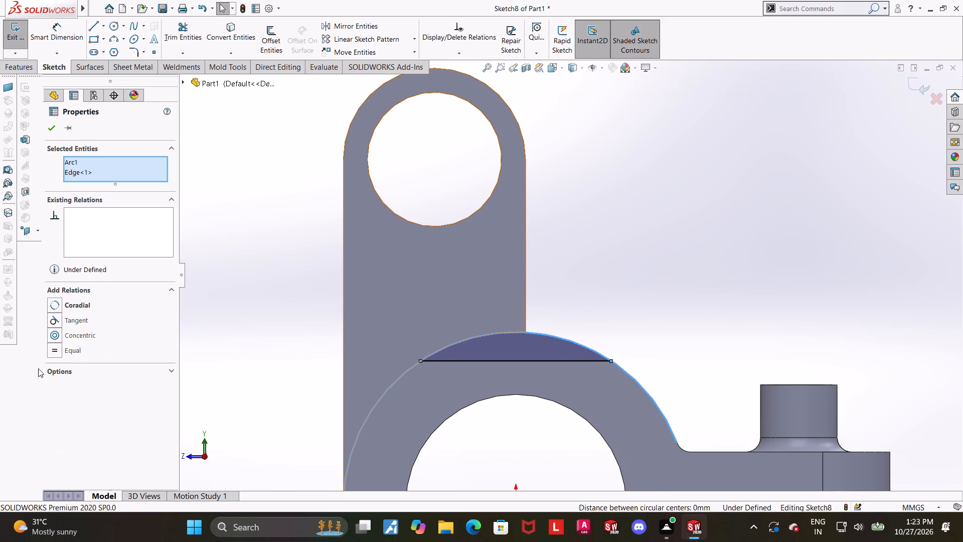
{"action": "left_click", "coordinate": [58, 303]}
{"action": "left_click", "coordinate": [644, 262]}
{"action": "scroll", "coordinate": [703, 273], "scroll_direction": "up", "scroll_amount": 2}
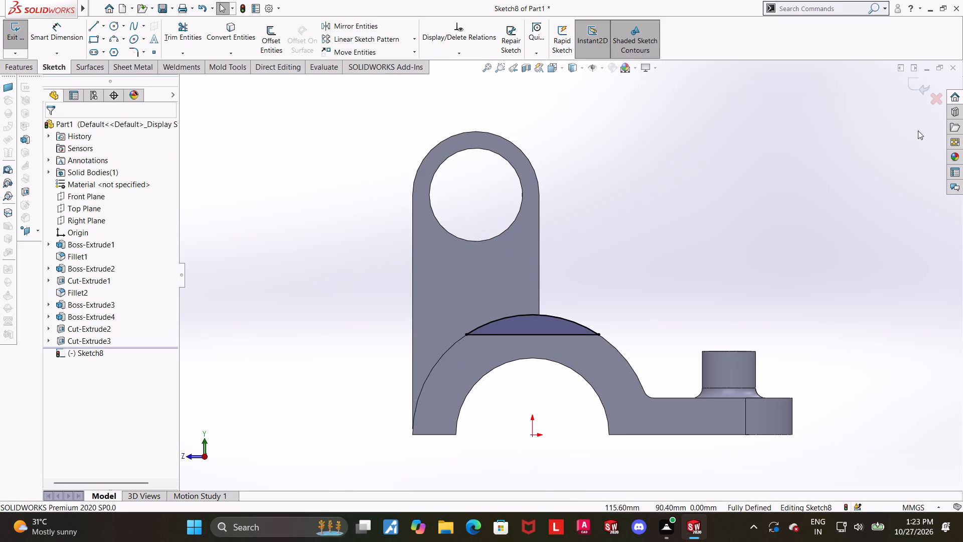
Close the segment sketch and make an Extruded Cut from it, Up To Surface, ending at the upright's near side face.
{"action": "left_click", "coordinate": [920, 88]}
{"action": "middle_click_drag", "start_coordinate": [663, 275], "coordinate": [625, 286]}
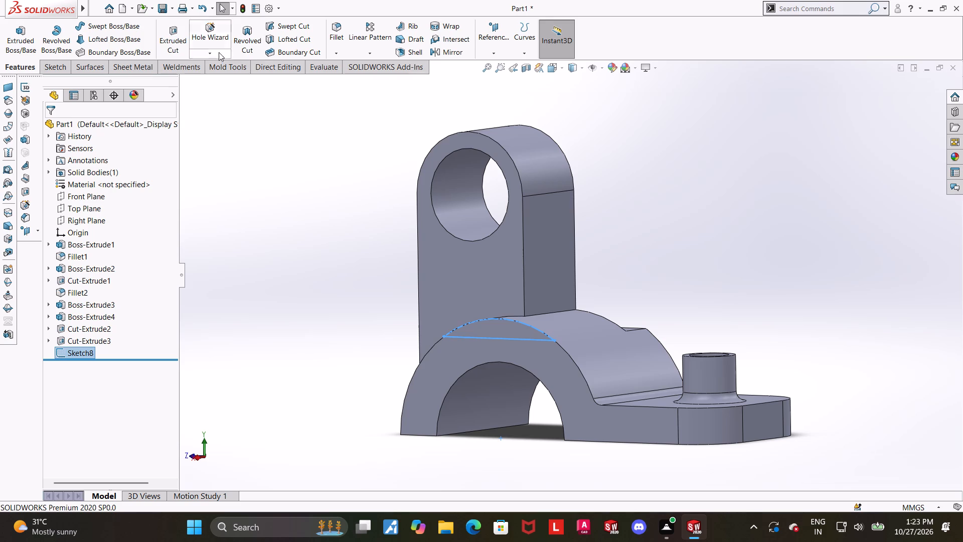
{"action": "left_click", "coordinate": [174, 37]}
{"action": "left_click", "coordinate": [94, 199]}
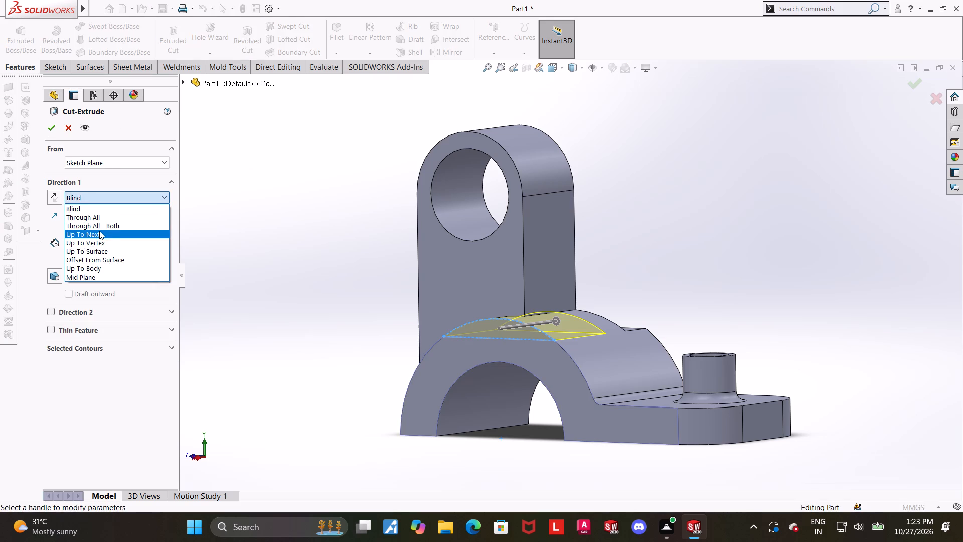
{"action": "left_click", "coordinate": [104, 248]}
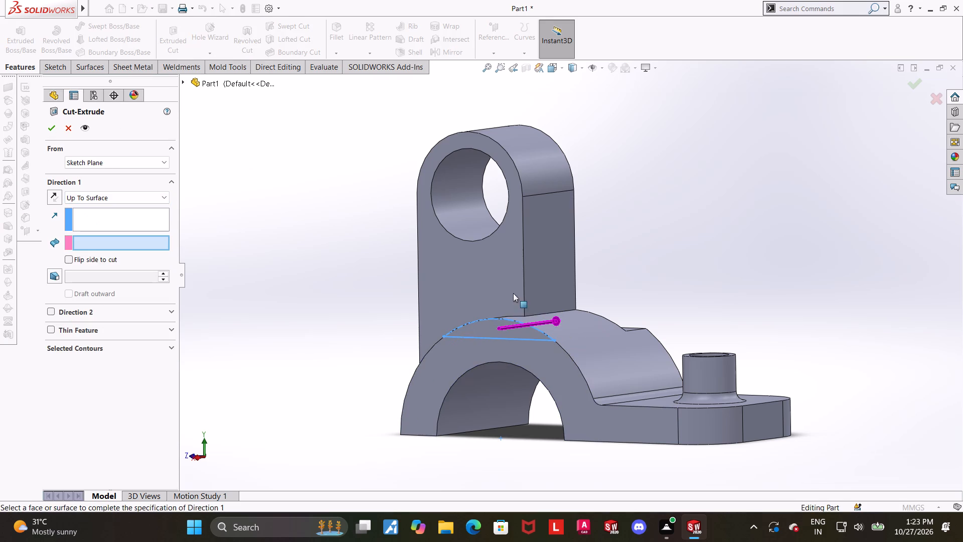
{"action": "left_click", "coordinate": [495, 288]}
{"action": "left_click", "coordinate": [55, 130]}
{"action": "left_click", "coordinate": [826, 227]}
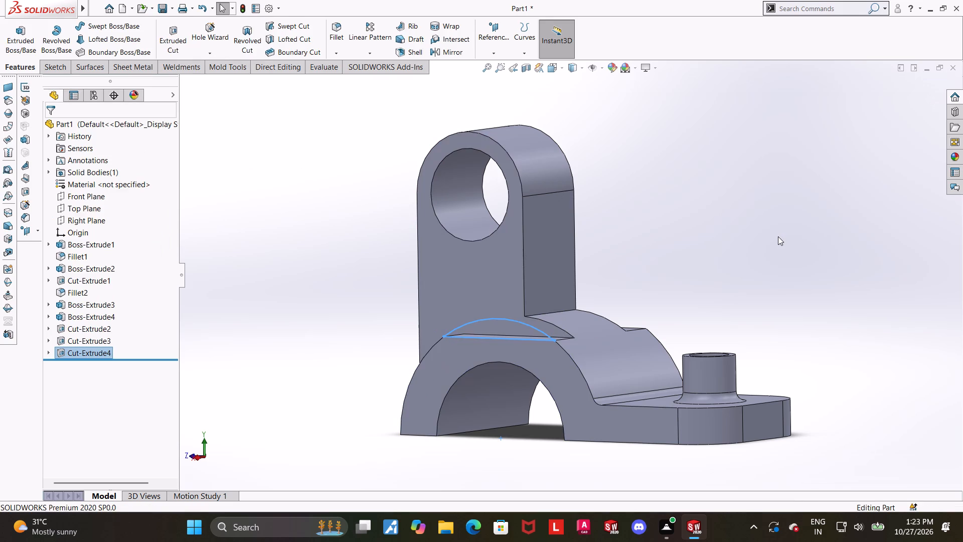
Examine the bracket from the isometric view and several other angles, including the flats on both sides of the upright.
{"action": "key", "text": "ctrl+7"}
{"action": "scroll", "coordinate": [674, 345], "scroll_direction": "up", "scroll_amount": 1}
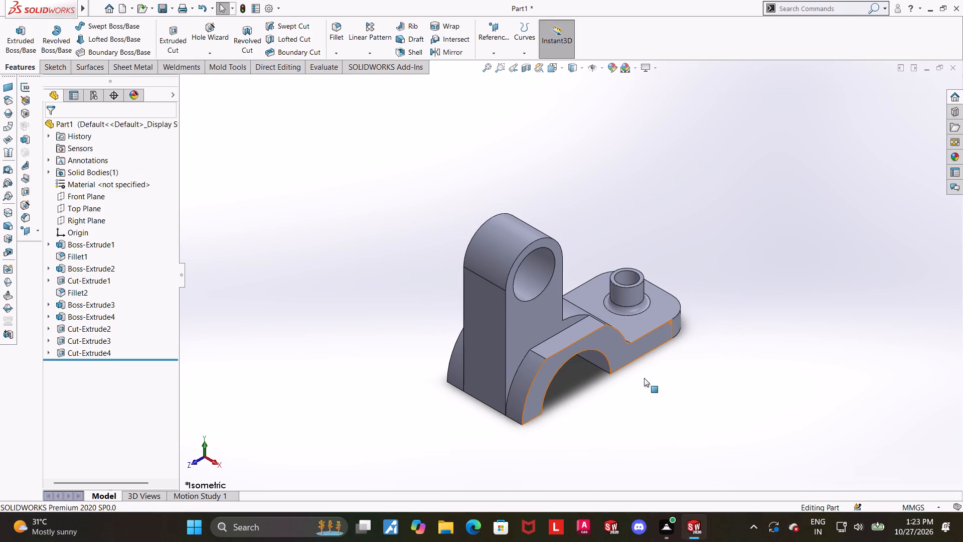
{"action": "scroll", "coordinate": [574, 292], "scroll_direction": "down", "scroll_amount": 1}
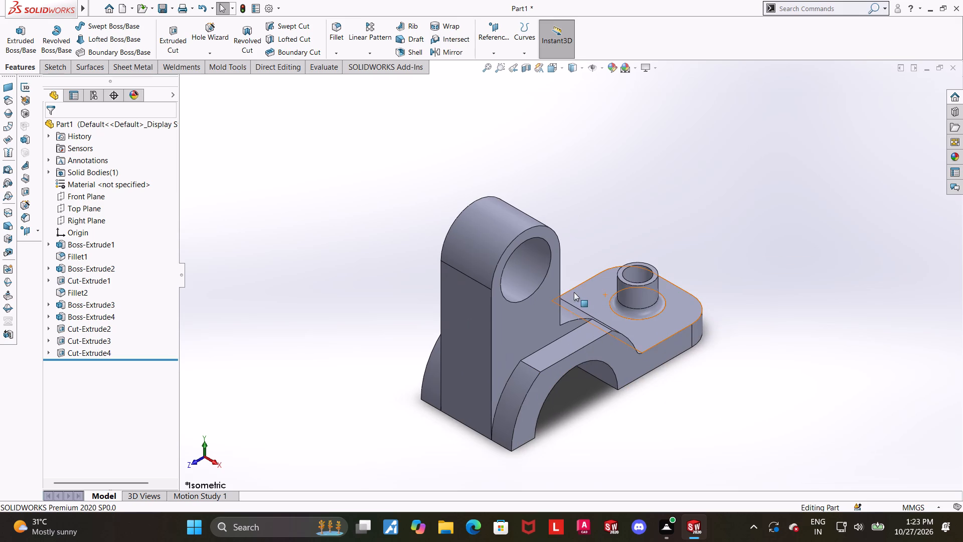
{"action": "scroll", "coordinate": [649, 278], "scroll_direction": "down", "scroll_amount": 1}
{"action": "middle_click_drag", "start_coordinate": [576, 267], "coordinate": [435, 309]}
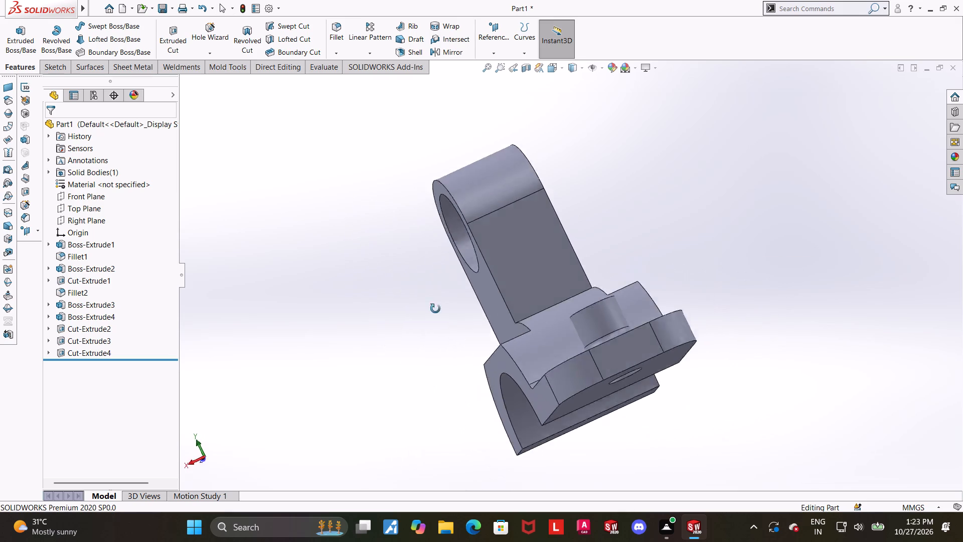
{"action": "middle_click_drag", "start_coordinate": [435, 309], "coordinate": [459, 383]}
{"action": "scroll", "coordinate": [465, 381], "scroll_direction": "up", "scroll_amount": 4}
{"action": "middle_click_drag", "start_coordinate": [603, 234], "coordinate": [566, 254]}
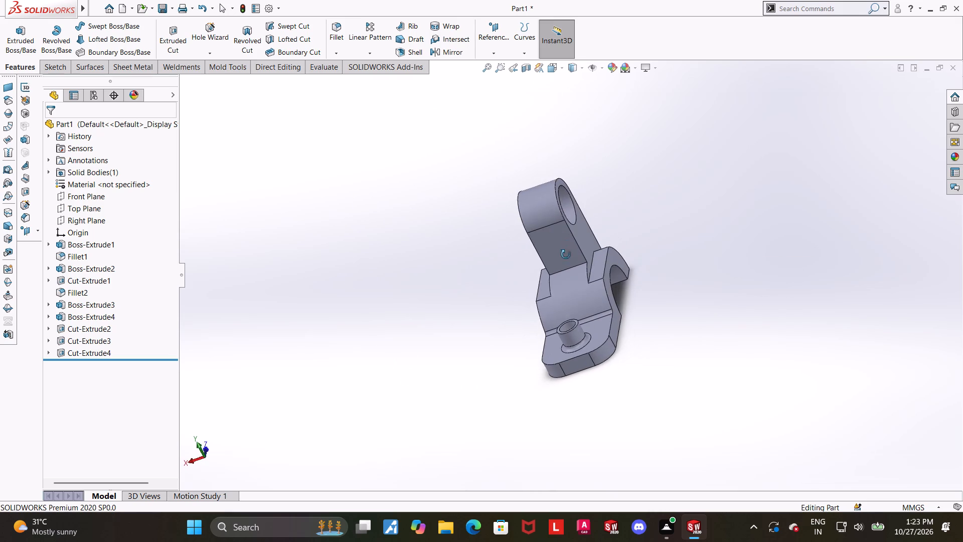
{"action": "middle_click_drag", "start_coordinate": [566, 254], "coordinate": [556, 265]}
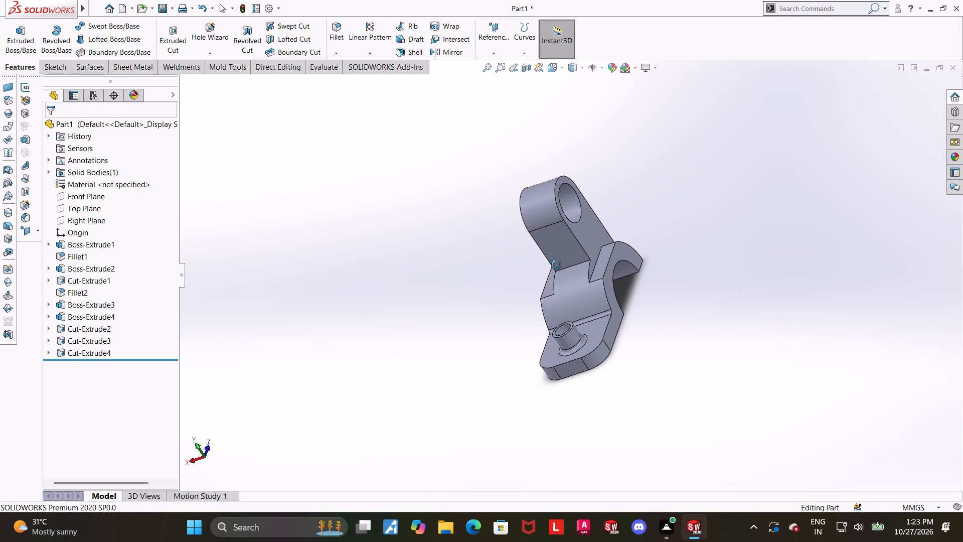
{"action": "middle_click_drag", "start_coordinate": [556, 265], "coordinate": [590, 277]}
{"action": "scroll", "coordinate": [600, 180], "scroll_direction": "down", "scroll_amount": 3}
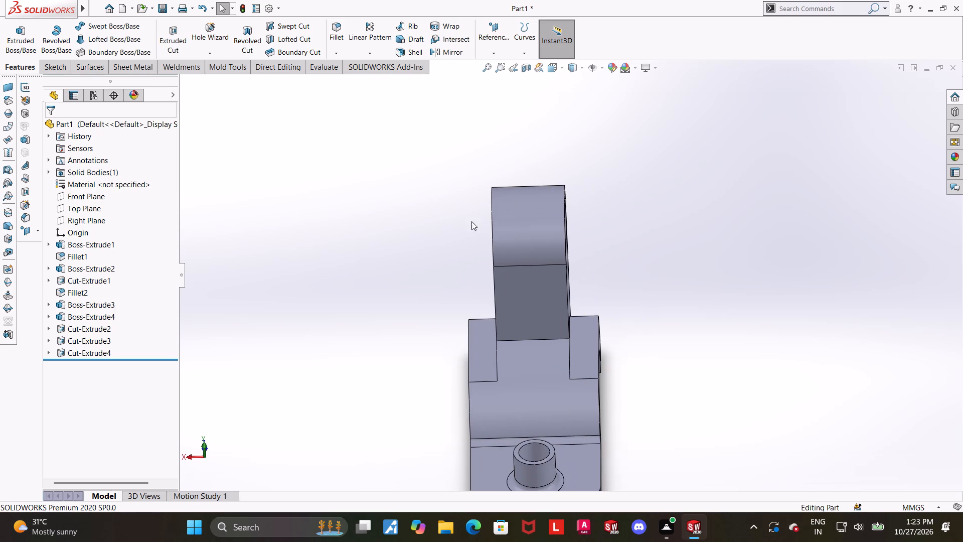
Create a reference plane from the half-ring's bottom end face, with the offset flipped upward and set to 72+19 mm.
{"action": "left_click", "coordinate": [502, 48]}
{"action": "left_click", "coordinate": [503, 60]}
{"action": "middle_click_drag", "start_coordinate": [550, 199], "coordinate": [598, 150]}
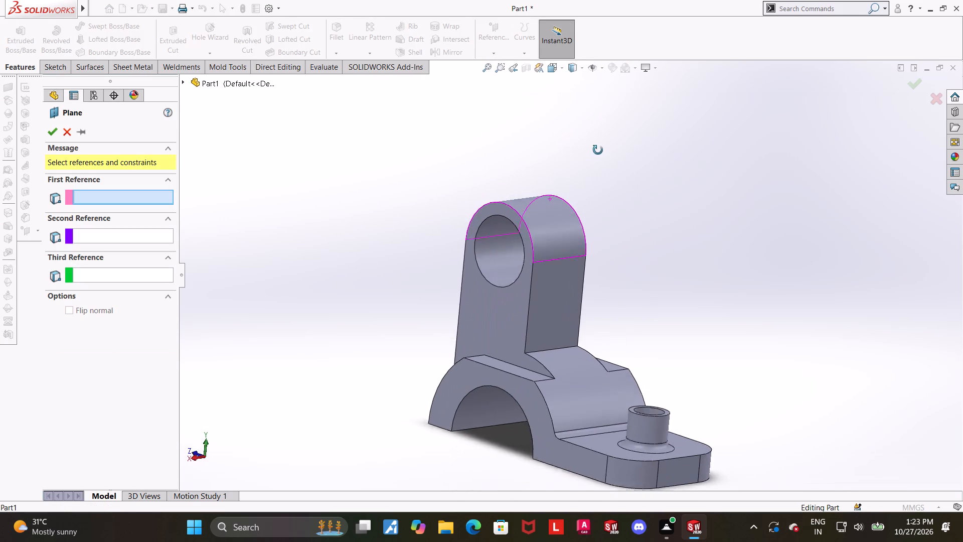
{"action": "middle_click_drag", "start_coordinate": [598, 150], "coordinate": [592, 154]}
{"action": "middle_click_drag", "start_coordinate": [629, 388], "coordinate": [644, 242]}
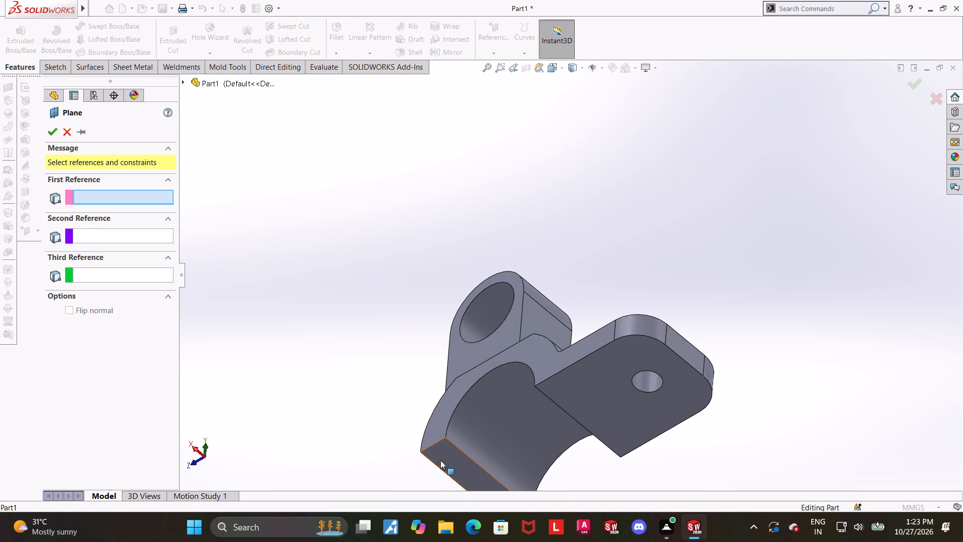
{"action": "left_click", "coordinate": [446, 459]}
{"action": "middle_click_drag", "start_coordinate": [629, 281], "coordinate": [627, 419]}
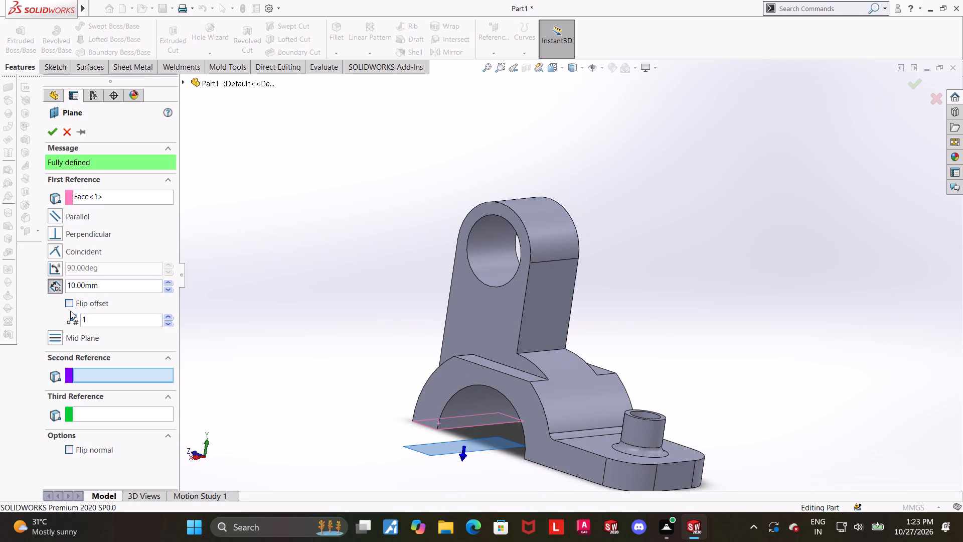
{"action": "left_click", "coordinate": [69, 307]}
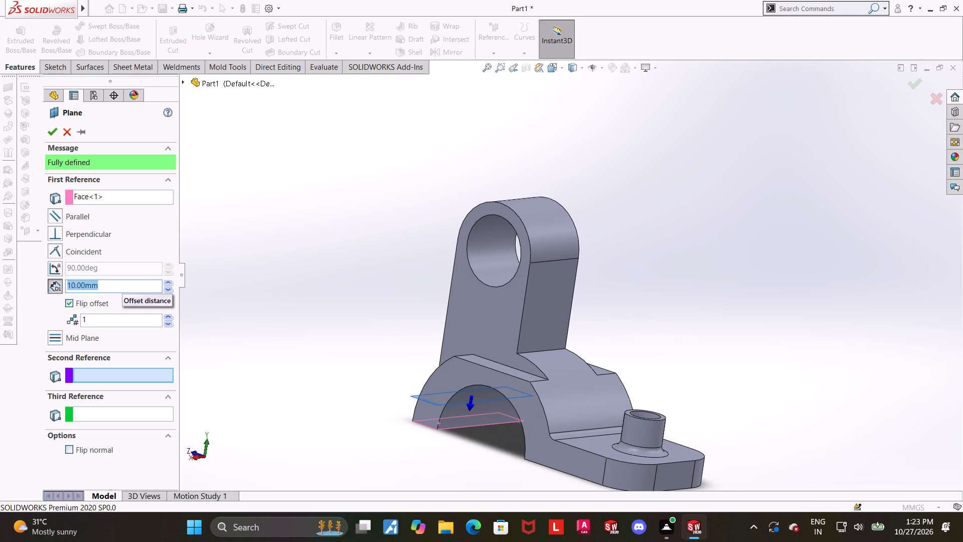
{"action": "key", "text": "7"}
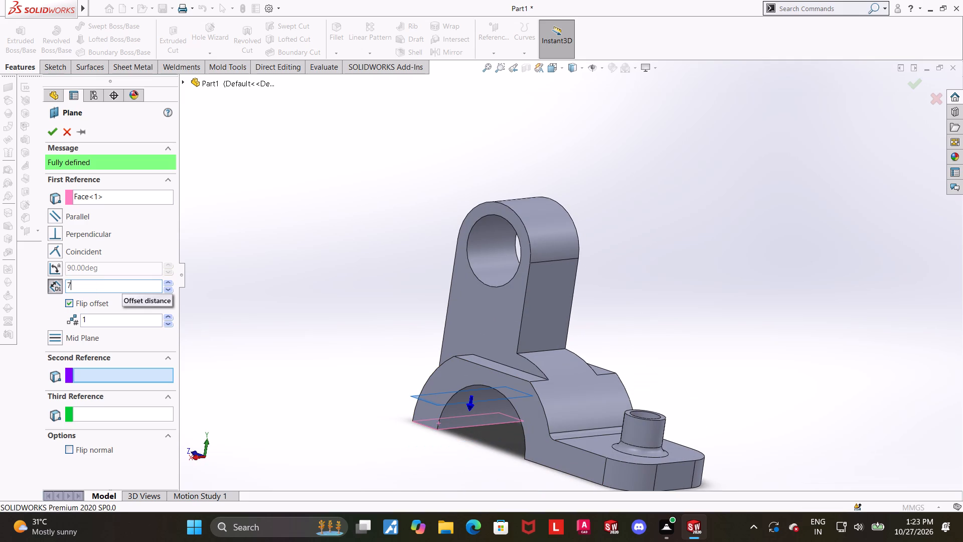
{"action": "key", "text": "2"}
{"action": "key", "text": "shift+plus"}
{"action": "type", "text": "19"}
{"action": "key", "text": "Return"}
{"action": "middle_click_drag", "start_coordinate": [645, 202], "coordinate": [681, 178]}
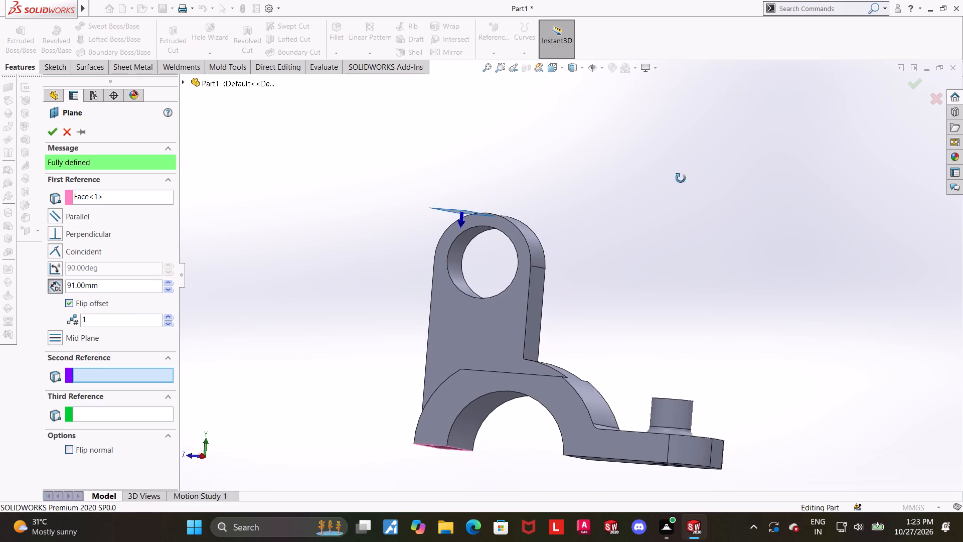
{"action": "middle_click_drag", "start_coordinate": [681, 178], "coordinate": [682, 183]}
{"action": "left_click", "coordinate": [556, 64]}
{"action": "left_click", "coordinate": [420, 310]}
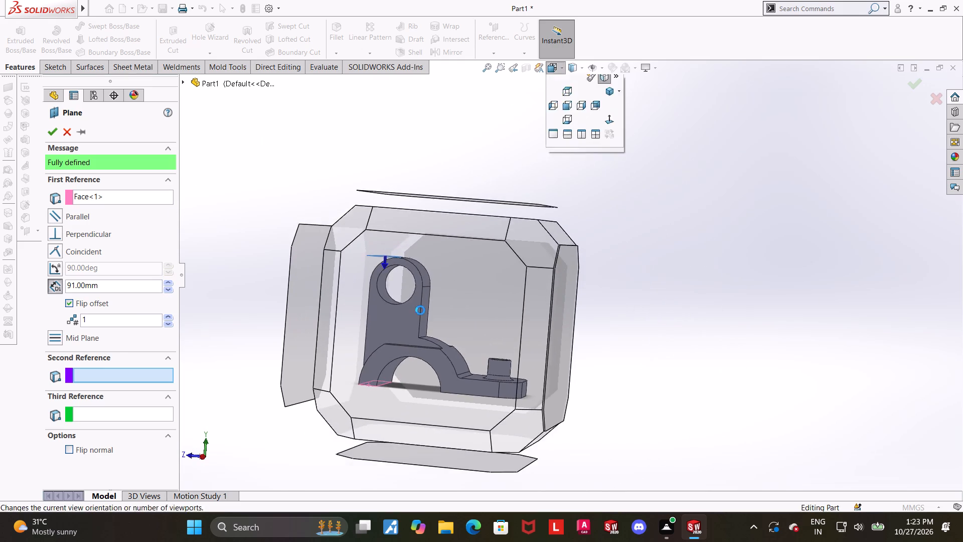
{"action": "scroll", "coordinate": [582, 170], "scroll_direction": "up", "scroll_amount": 3}
{"action": "scroll", "coordinate": [494, 141], "scroll_direction": "down", "scroll_amount": 5}
{"action": "middle_click_drag", "start_coordinate": [606, 200], "coordinate": [592, 256]}
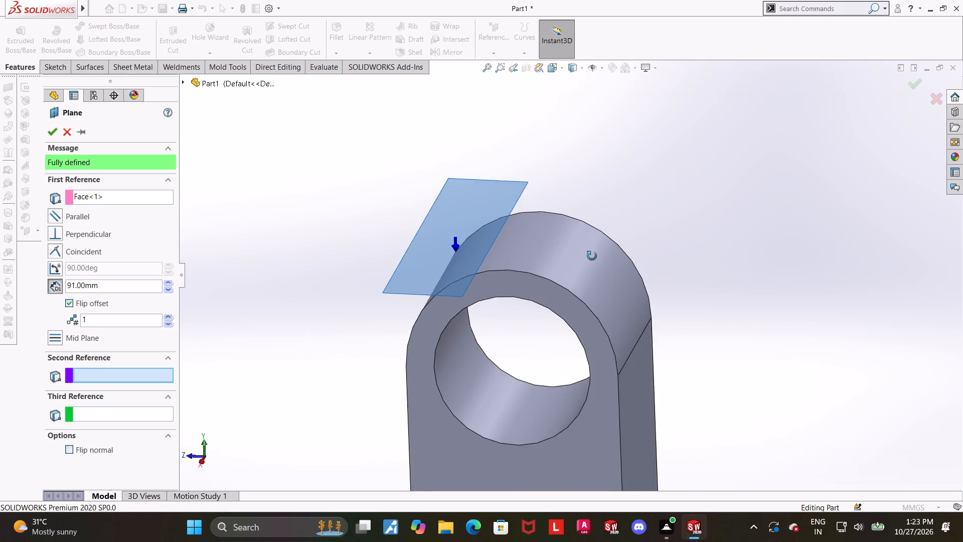
{"action": "middle_click_drag", "start_coordinate": [592, 256], "coordinate": [595, 265]}
{"action": "left_click", "coordinate": [46, 134]}
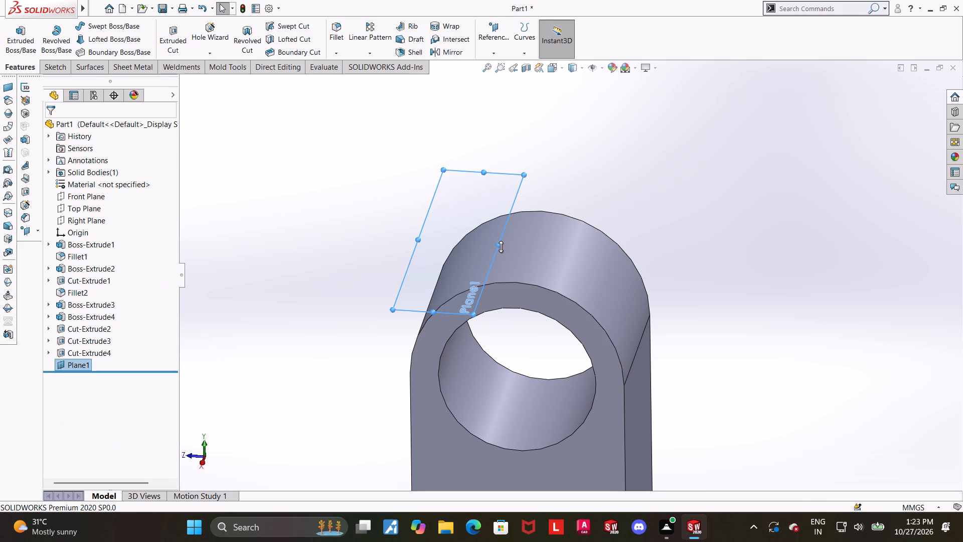
Stretch the new plane's outline lengthwise past the upright's rounded top and check its height in the Right view.
{"action": "left_click_drag", "start_coordinate": [498, 246], "coordinate": [788, 274]}
{"action": "middle_click_drag", "start_coordinate": [833, 354], "coordinate": [829, 309]}
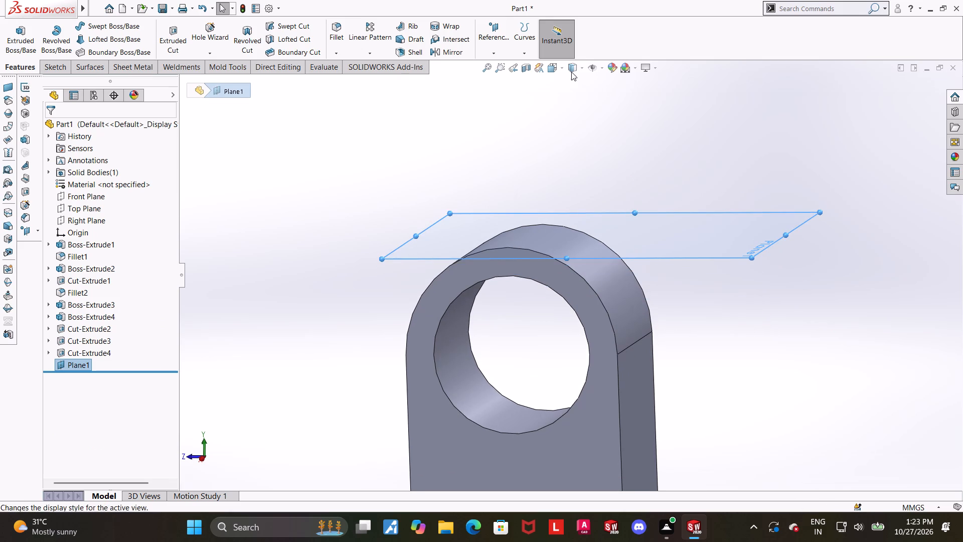
{"action": "left_click", "coordinate": [553, 68]}
{"action": "left_click", "coordinate": [414, 342]}
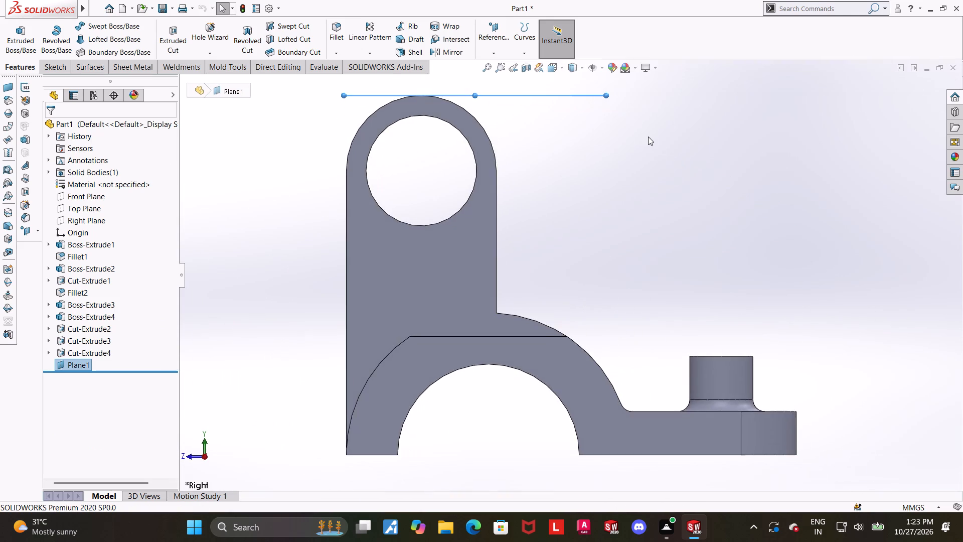
{"action": "scroll", "coordinate": [619, 151], "scroll_direction": "up", "scroll_amount": 4}
{"action": "middle_click_drag", "start_coordinate": [603, 149], "coordinate": [589, 287]}
{"action": "left_click", "coordinate": [664, 327]}
{"action": "left_click", "coordinate": [659, 171]}
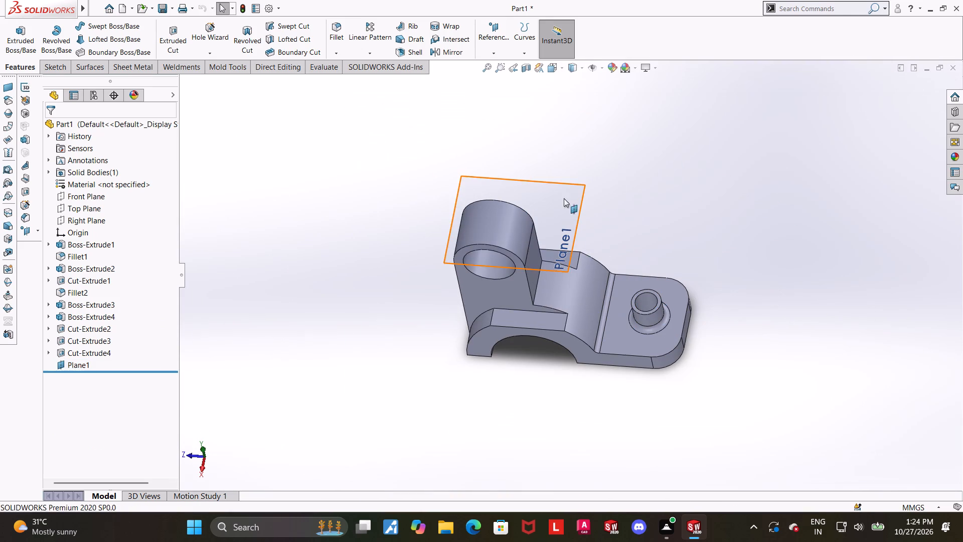
Start a new sketch on the offset plane above the upright and view it straight from above.
{"action": "left_click", "coordinate": [550, 203]}
{"action": "left_click", "coordinate": [595, 171]}
{"action": "left_click", "coordinate": [96, 375]}
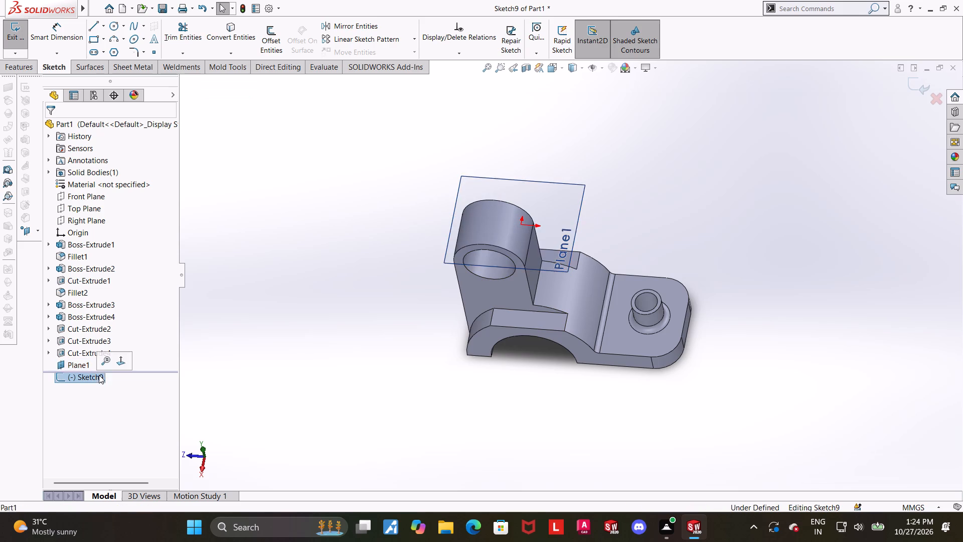
{"action": "left_click", "coordinate": [122, 362]}
{"action": "scroll", "coordinate": [574, 274], "scroll_direction": "up", "scroll_amount": 3}
{"action": "middle_click_drag", "start_coordinate": [607, 187], "coordinate": [594, 439]}
{"action": "middle_click_drag", "start_coordinate": [636, 193], "coordinate": [625, 291]}
{"action": "left_click", "coordinate": [546, 70]}
{"action": "left_click", "coordinate": [447, 231]}
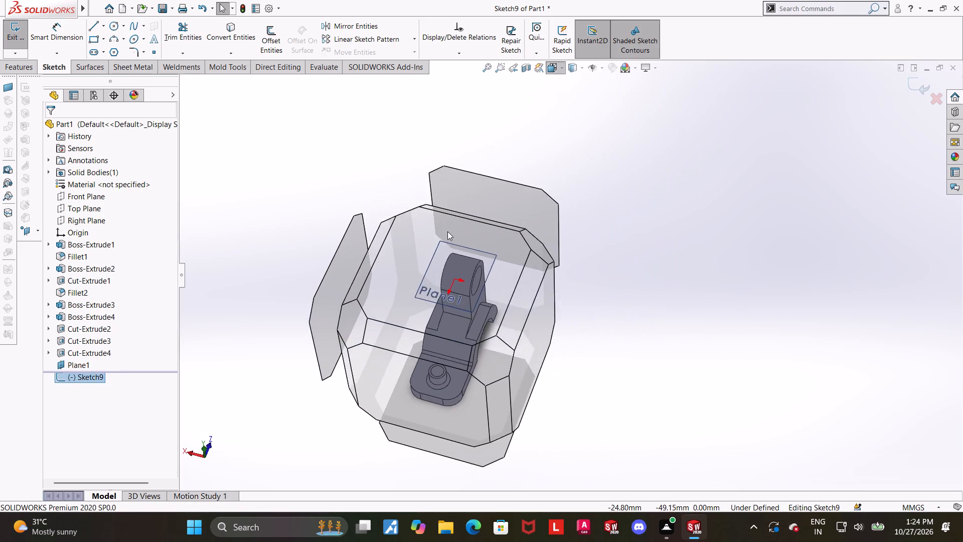
{"action": "scroll", "coordinate": [771, 250], "scroll_direction": "up", "scroll_amount": 2}
{"action": "scroll", "coordinate": [617, 169], "scroll_direction": "down", "scroll_amount": 4}
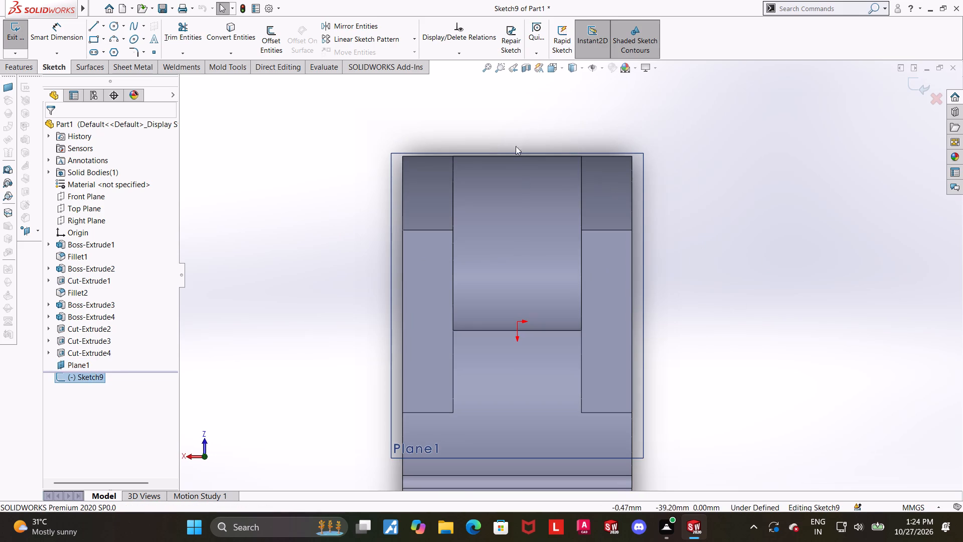
Enlarge the offset plane's outline at one corner so it extends farther beyond the ring's side and the upright's rear.
{"action": "left_click", "coordinate": [401, 153]}
{"action": "left_click_drag", "start_coordinate": [393, 152], "coordinate": [378, 101]}
{"action": "left_click", "coordinate": [708, 205]}
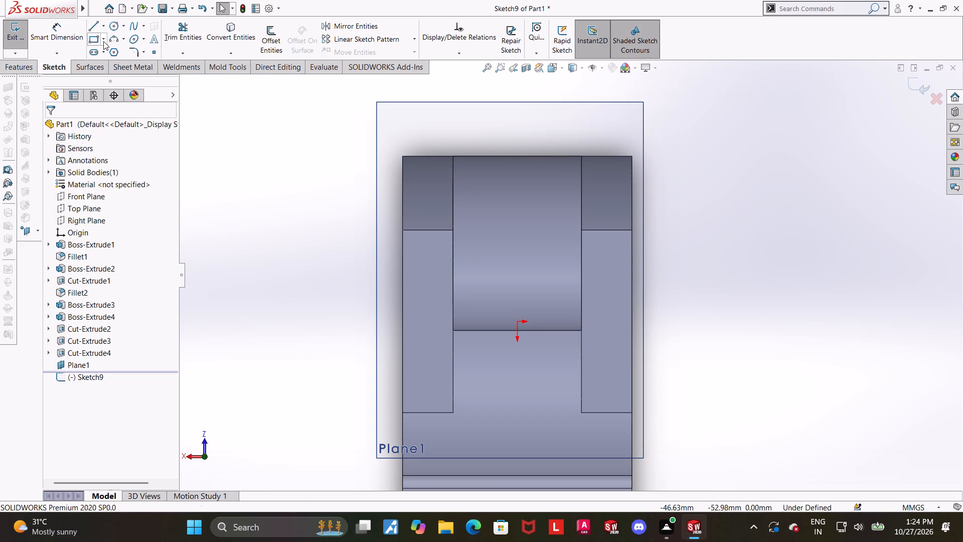
Draw a corner rectangle about 11 mm wide and 34 mm long over the upright, with one short side level with the origin.
{"action": "left_click", "coordinate": [95, 40]}
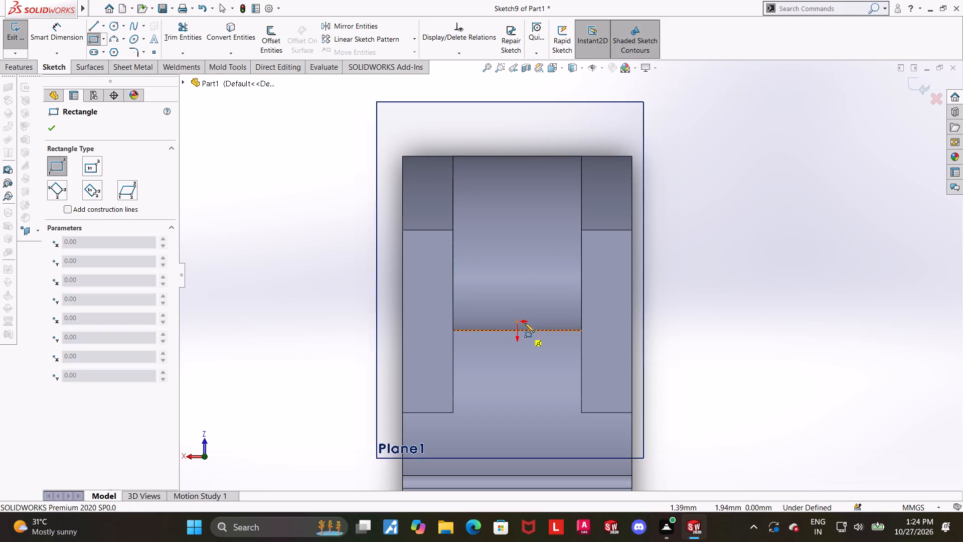
{"action": "left_click", "coordinate": [547, 322]}
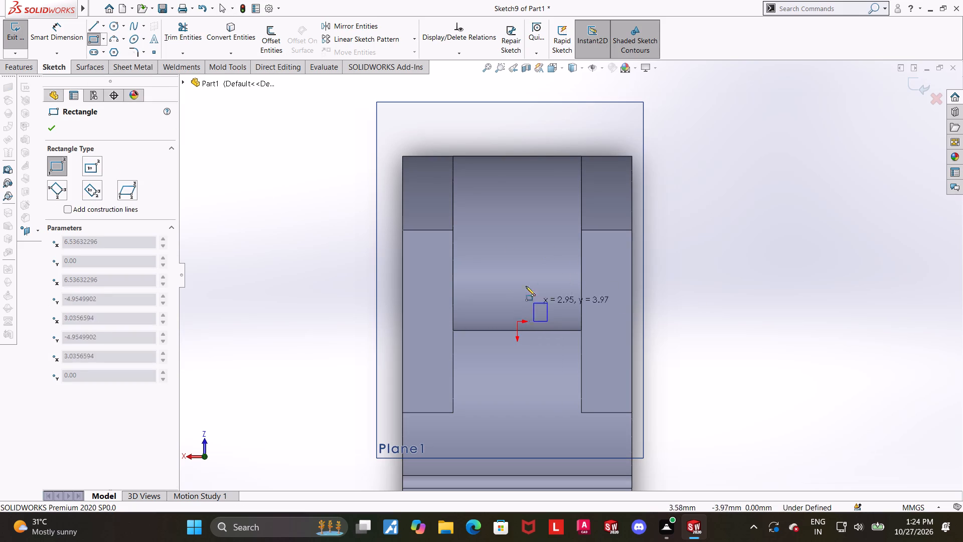
{"action": "left_click", "coordinate": [496, 166]}
{"action": "key", "text": "Escape"}
{"action": "key", "text": "Escape"}
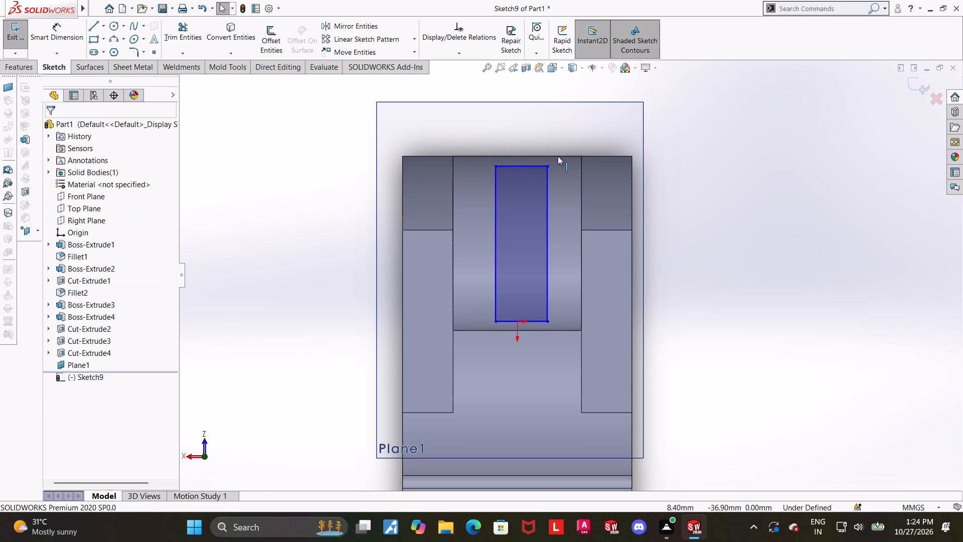
Dimension the rectangle's long side and set its length to 35 mm.
{"action": "left_click", "coordinate": [52, 26]}
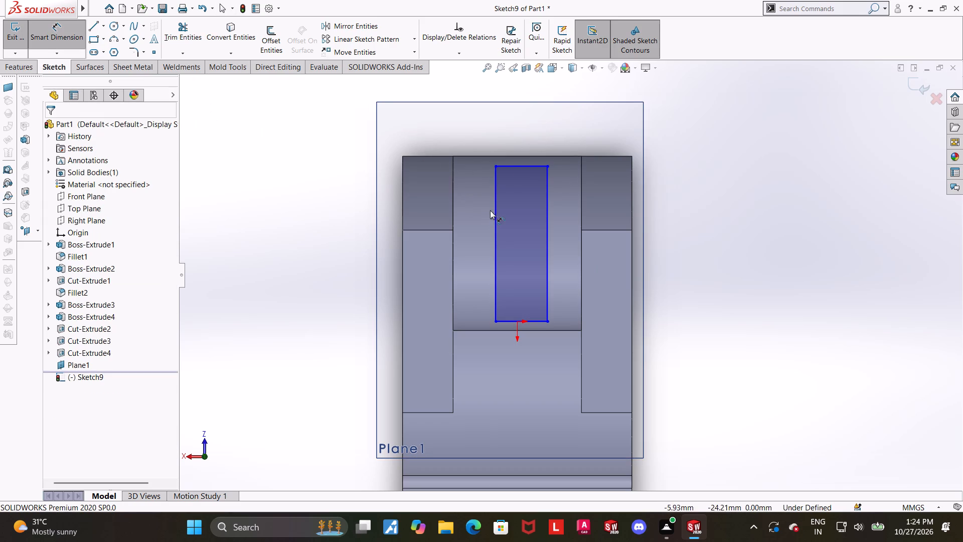
{"action": "left_click", "coordinate": [497, 213]}
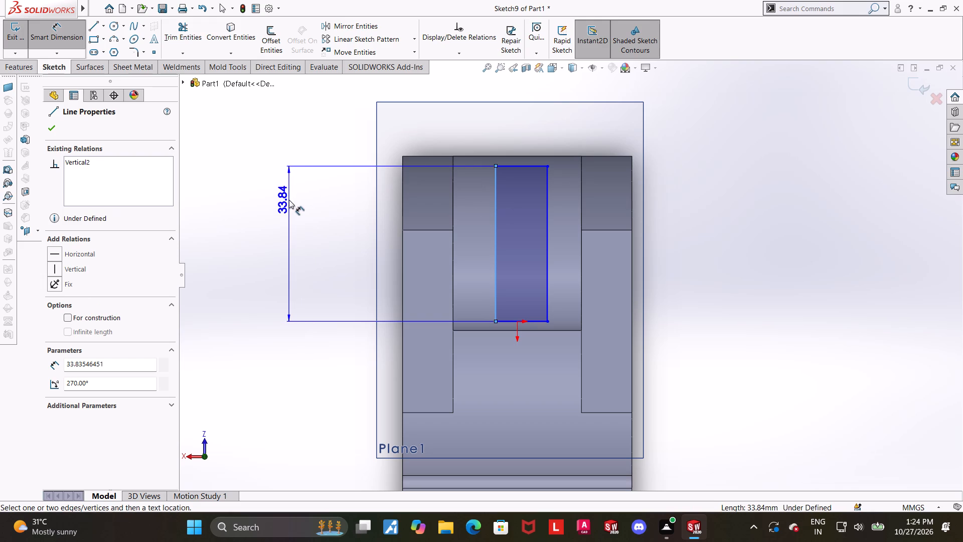
{"action": "left_click", "coordinate": [289, 200]}
{"action": "key", "text": "Escape"}
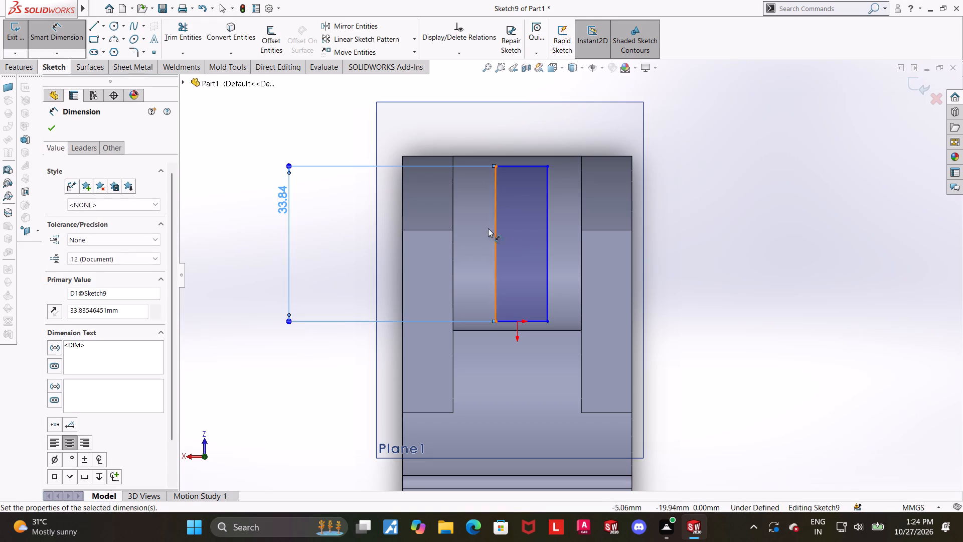
{"action": "double_click", "coordinate": [280, 200]}
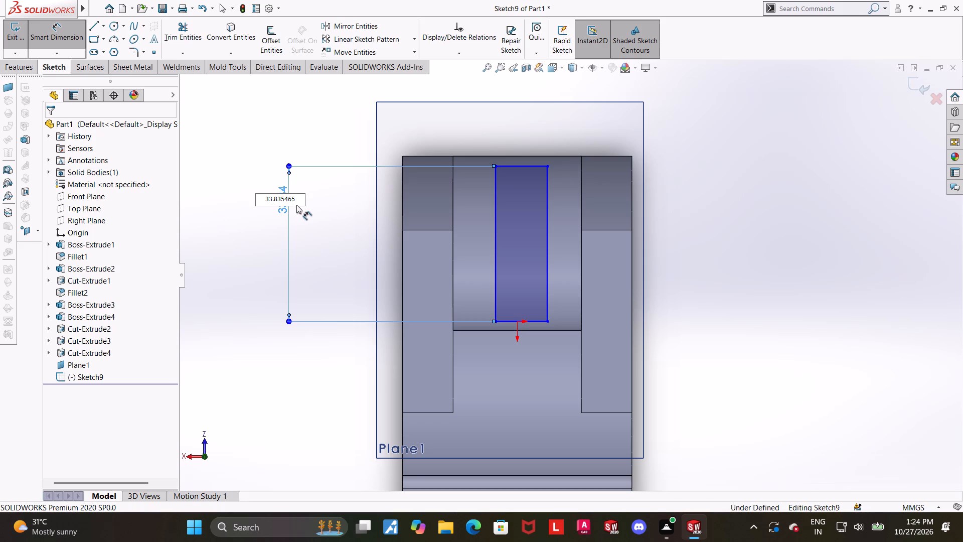
{"action": "left_click_drag", "start_coordinate": [301, 198], "coordinate": [247, 195]}
{"action": "key", "text": "3"}
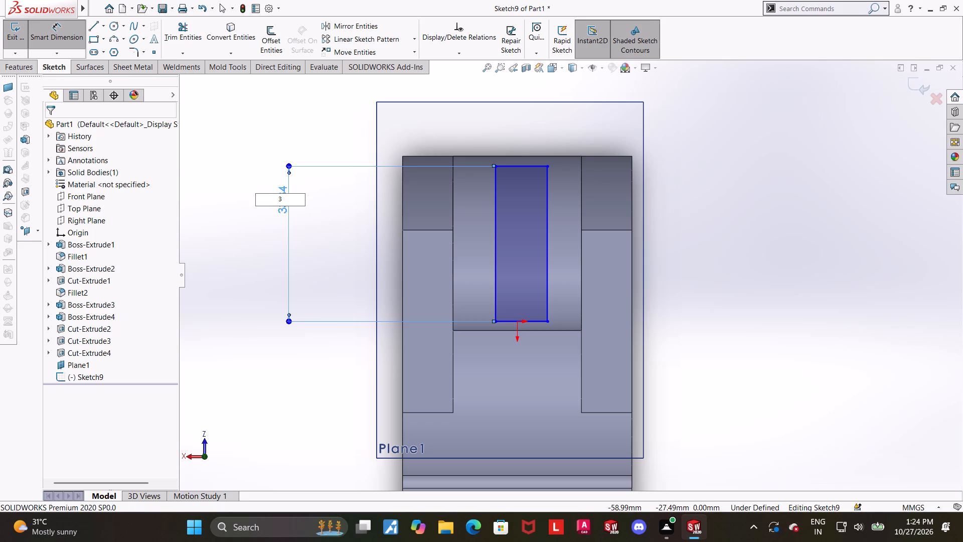
{"action": "key", "text": "5"}
{"action": "key", "text": "Return"}
{"action": "key", "text": "Escape"}
{"action": "key", "text": "Escape"}
{"action": "left_click", "coordinate": [276, 205]}
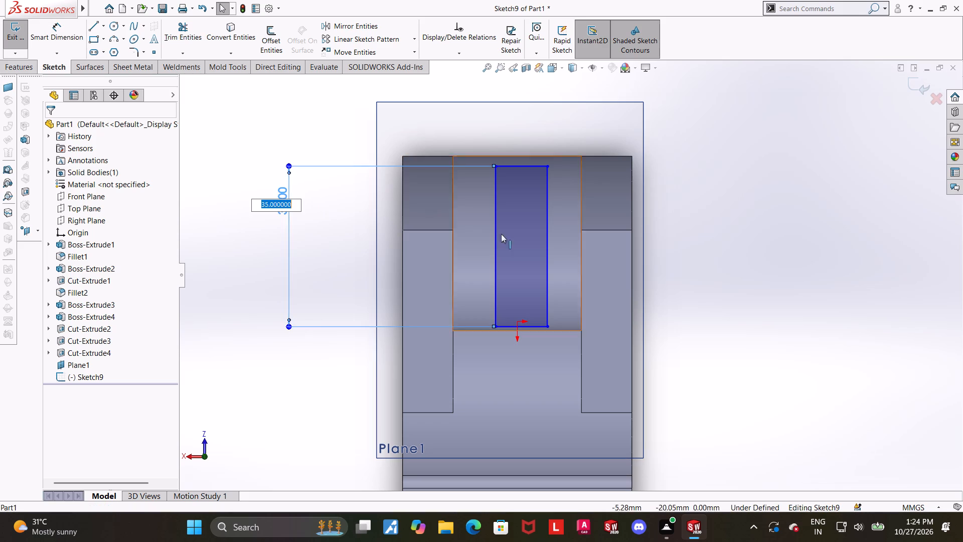
{"action": "left_click", "coordinate": [729, 231]}
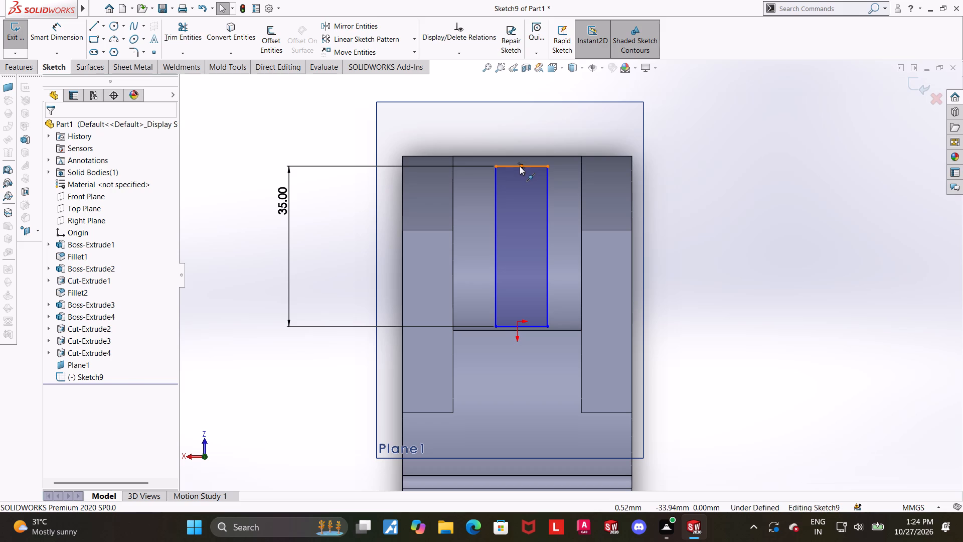
Add a vertical relation between the origin and the midpoint of the rectangle's short side farthest from it.
{"action": "left_click", "coordinate": [520, 166], "text": "ctrl"}
{"action": "left_click", "coordinate": [516, 321], "text": "ctrl"}
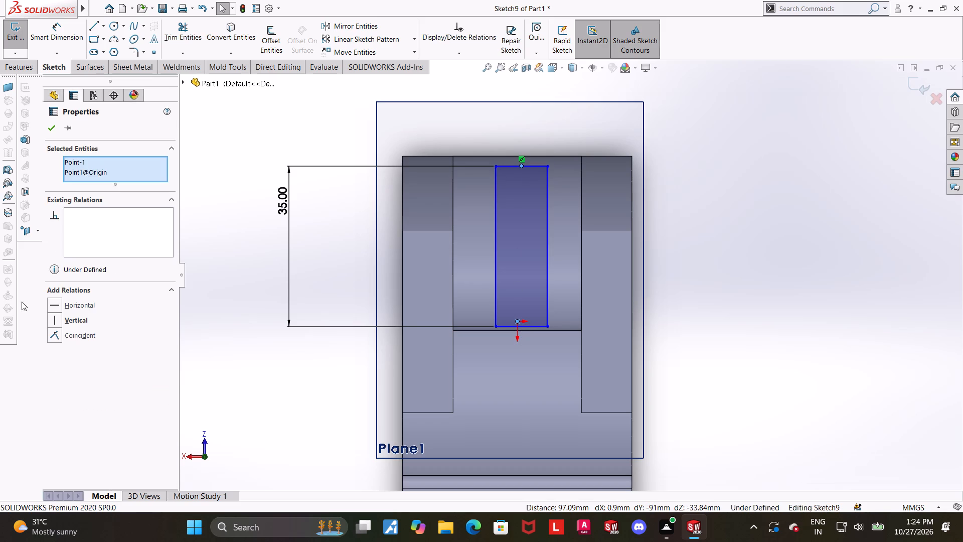
{"action": "left_click", "coordinate": [47, 320]}
{"action": "left_click", "coordinate": [694, 314]}
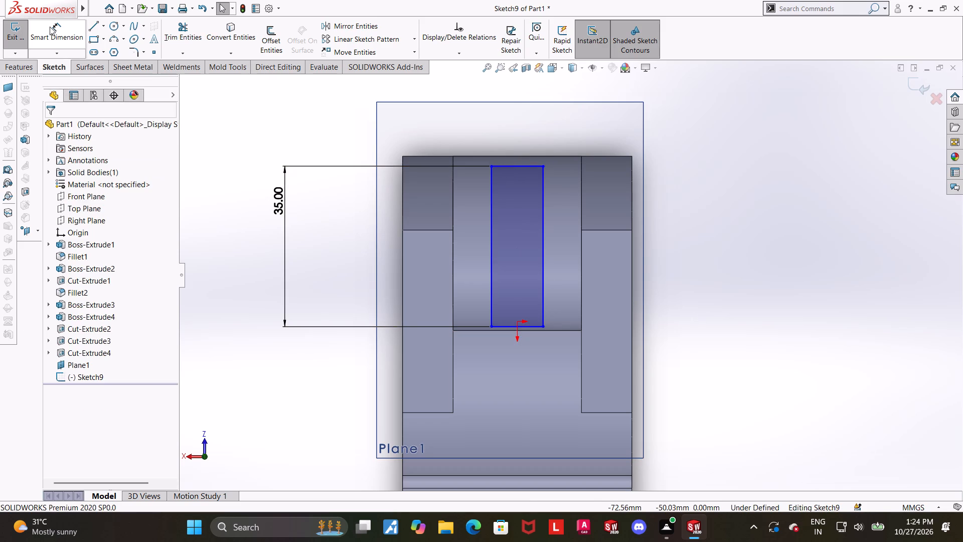
Dimension the rectangle's short side and set its width to 14 mm.
{"action": "left_click", "coordinate": [50, 27]}
{"action": "left_click_drag", "start_coordinate": [518, 167], "coordinate": [519, 162]}
{"action": "left_click", "coordinate": [525, 133]}
{"action": "key", "text": "1"}
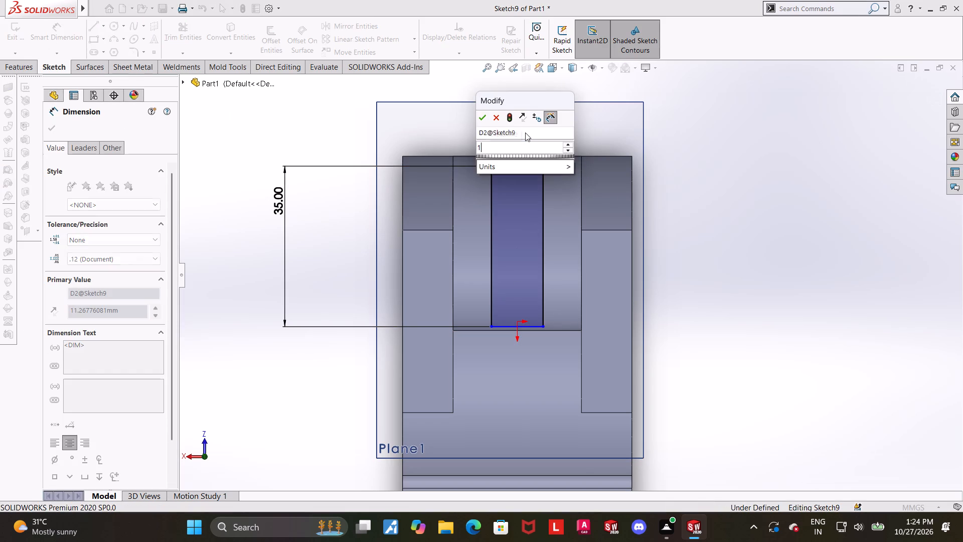
{"action": "key", "text": "4"}
{"action": "key", "text": "Return"}
{"action": "key", "text": "Escape"}
{"action": "left_click", "coordinate": [874, 179]}
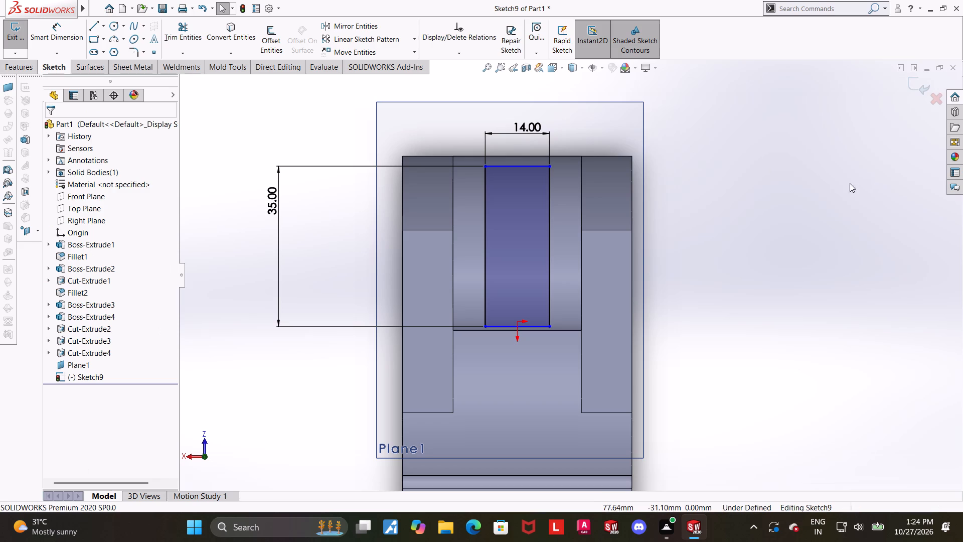
{"action": "left_click", "coordinate": [784, 158]}
Dimension the distance from the origin to the rectangle's nearest short side as 1 mm.
{"action": "scroll", "coordinate": [656, 197], "scroll_direction": "up", "scroll_amount": 1}
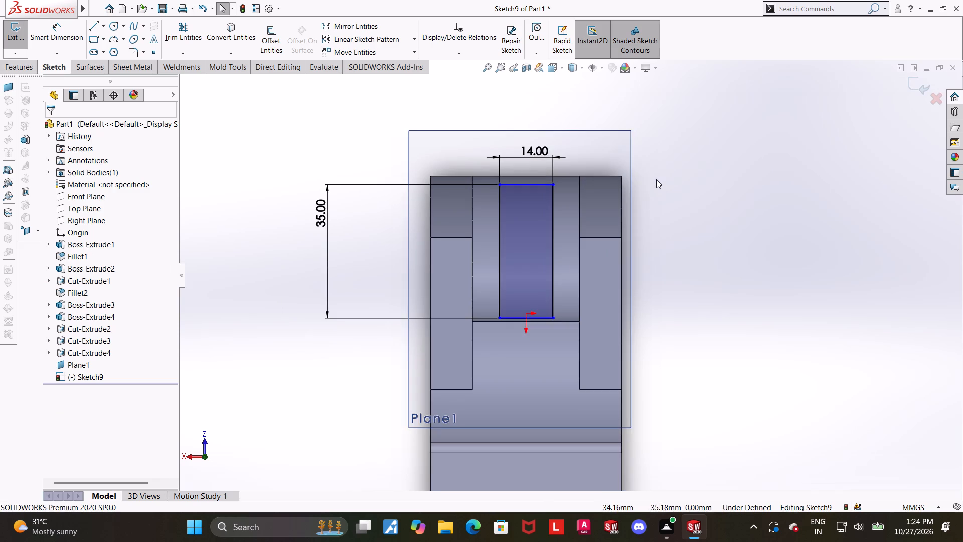
{"action": "scroll", "coordinate": [656, 179], "scroll_direction": "down", "scroll_amount": 1}
{"action": "left_click", "coordinate": [47, 35]}
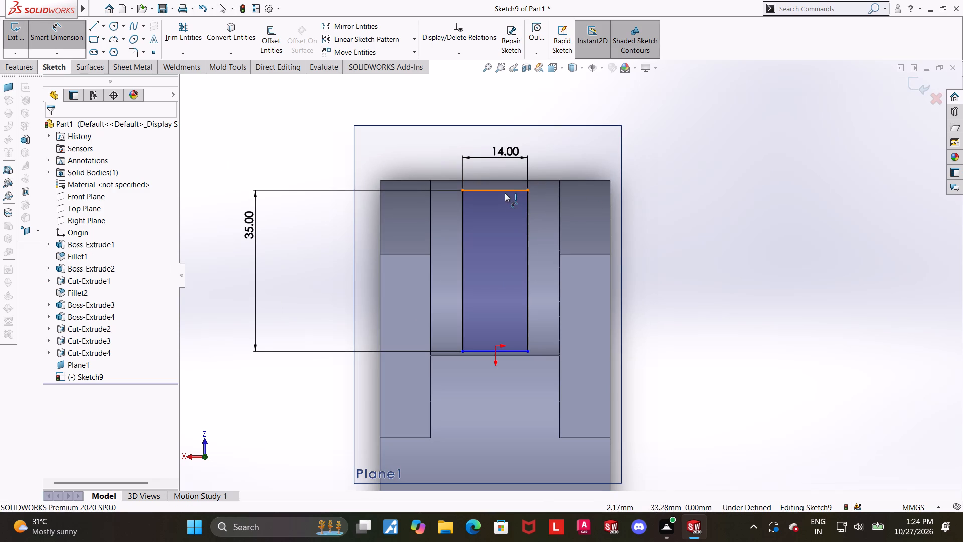
{"action": "scroll", "coordinate": [499, 351], "scroll_direction": "down", "scroll_amount": 5}
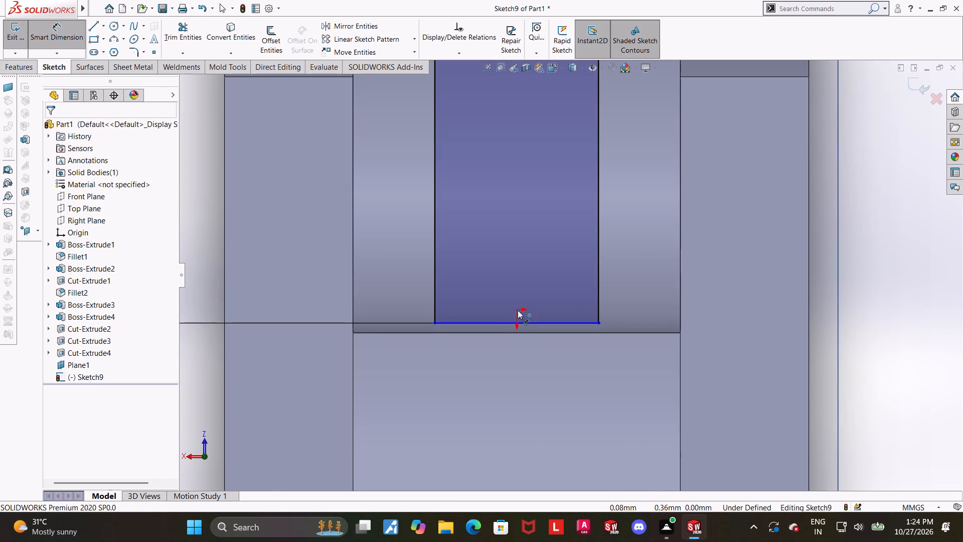
{"action": "left_click", "coordinate": [518, 309]}
{"action": "left_click", "coordinate": [521, 324]}
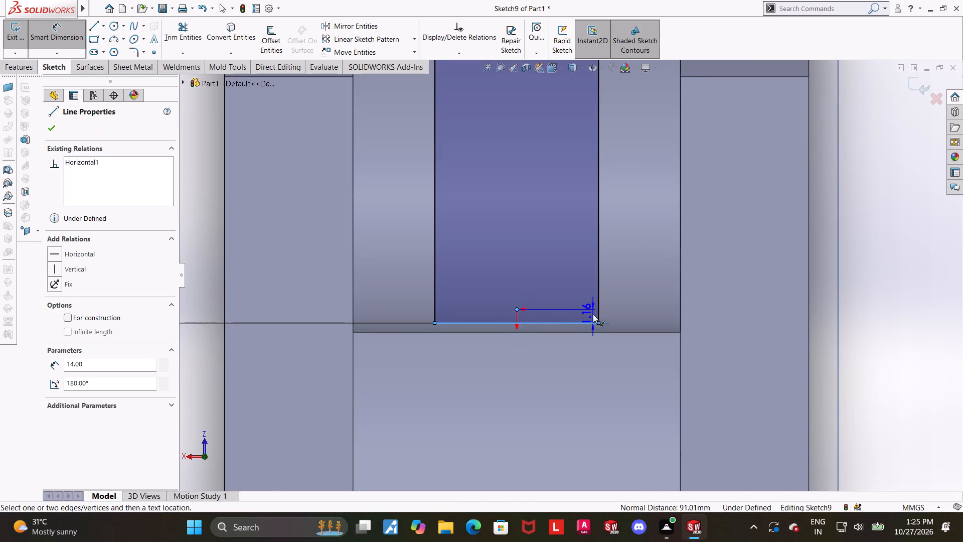
{"action": "left_click", "coordinate": [628, 309]}
{"action": "key", "text": "1"}
{"action": "key", "text": "Return"}
{"action": "key", "text": "Escape"}
{"action": "scroll", "coordinate": [693, 262], "scroll_direction": "up", "scroll_amount": 3}
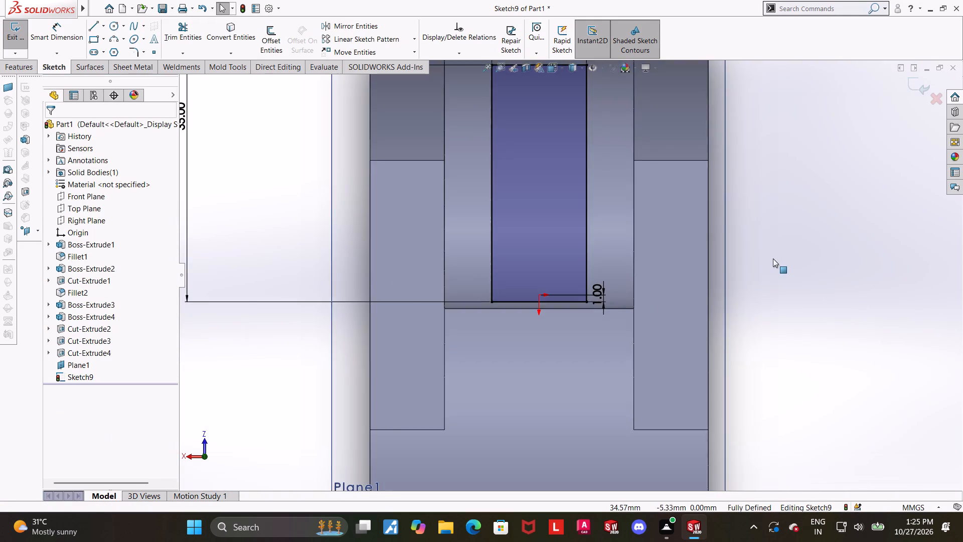
{"action": "scroll", "coordinate": [773, 258], "scroll_direction": "up", "scroll_amount": 4}
{"action": "left_click", "coordinate": [771, 251]}
Exit the sketch, start an Extruded Cut from the rectangle, and reverse its direction down into the upright.
{"action": "middle_click_drag", "start_coordinate": [679, 255], "coordinate": [597, 250]}
{"action": "scroll", "coordinate": [598, 251], "scroll_direction": "up", "scroll_amount": 5}
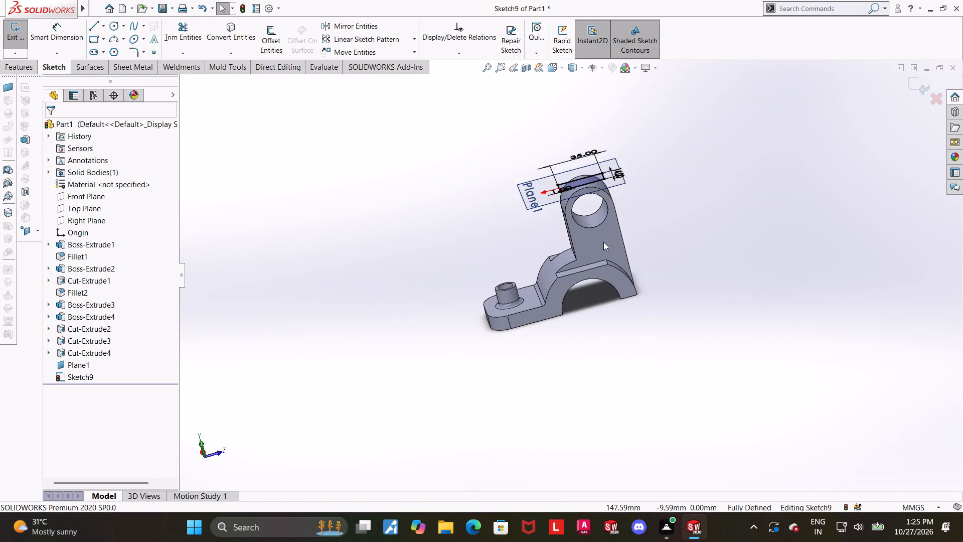
{"action": "scroll", "coordinate": [661, 174], "scroll_direction": "down", "scroll_amount": 3}
{"action": "middle_click_drag", "start_coordinate": [620, 197], "coordinate": [607, 240]}
{"action": "left_click", "coordinate": [923, 87]}
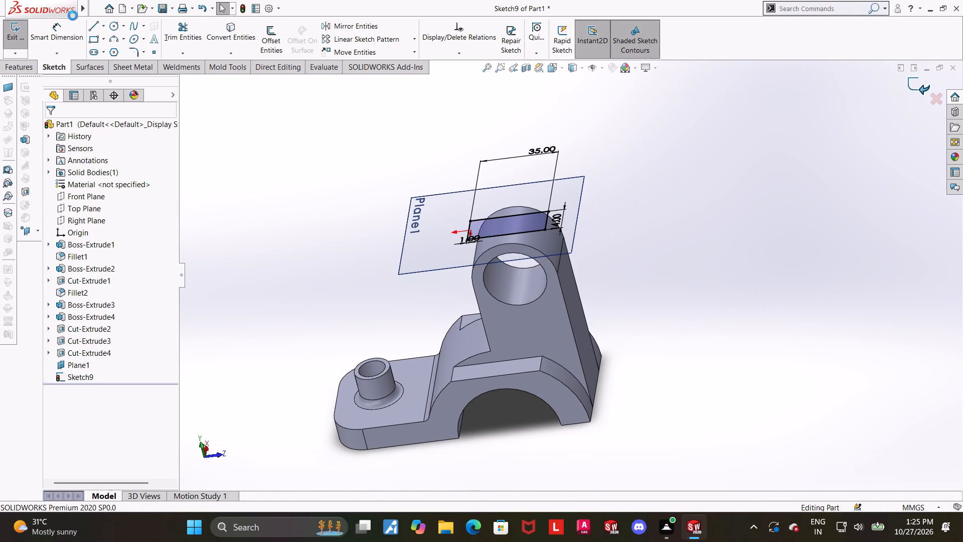
{"action": "left_click", "coordinate": [168, 35]}
{"action": "middle_click_drag", "start_coordinate": [503, 192], "coordinate": [470, 212]}
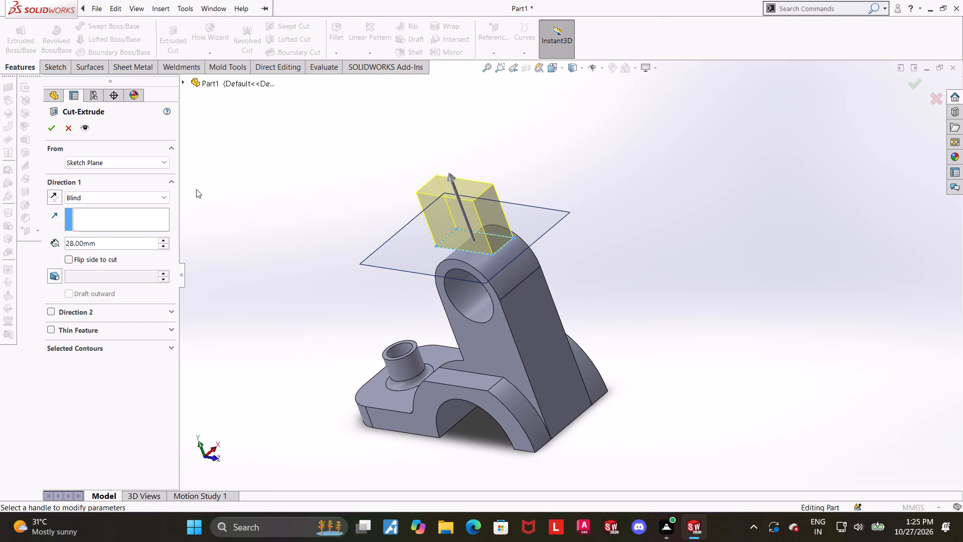
{"action": "left_click", "coordinate": [50, 196]}
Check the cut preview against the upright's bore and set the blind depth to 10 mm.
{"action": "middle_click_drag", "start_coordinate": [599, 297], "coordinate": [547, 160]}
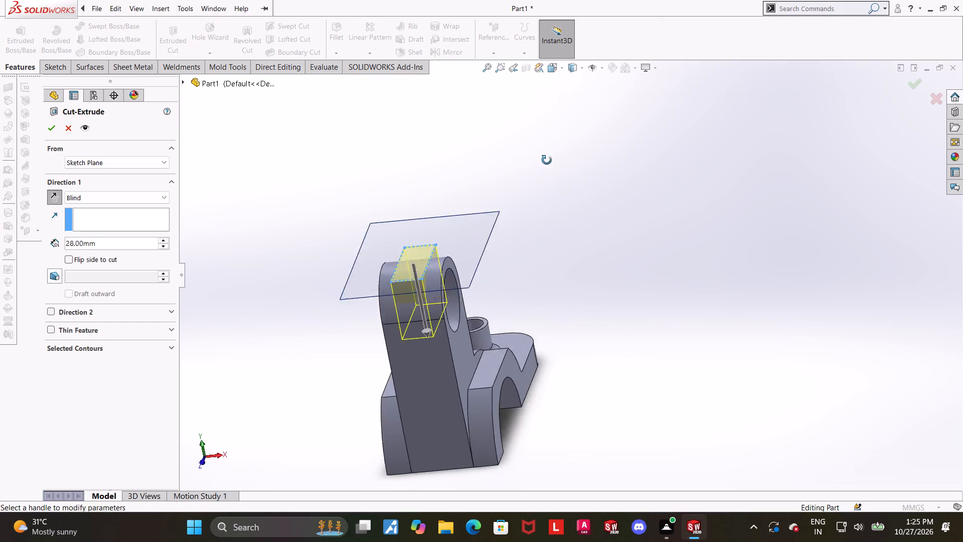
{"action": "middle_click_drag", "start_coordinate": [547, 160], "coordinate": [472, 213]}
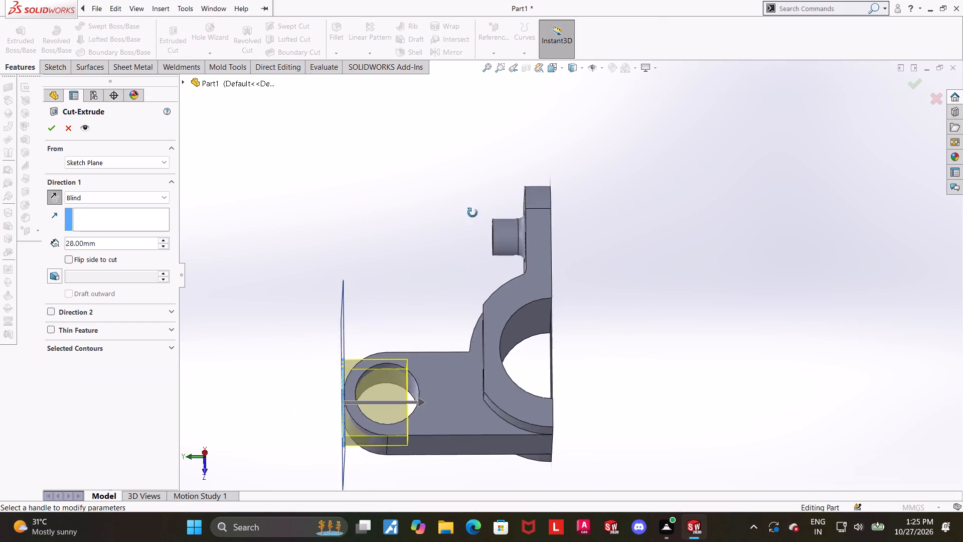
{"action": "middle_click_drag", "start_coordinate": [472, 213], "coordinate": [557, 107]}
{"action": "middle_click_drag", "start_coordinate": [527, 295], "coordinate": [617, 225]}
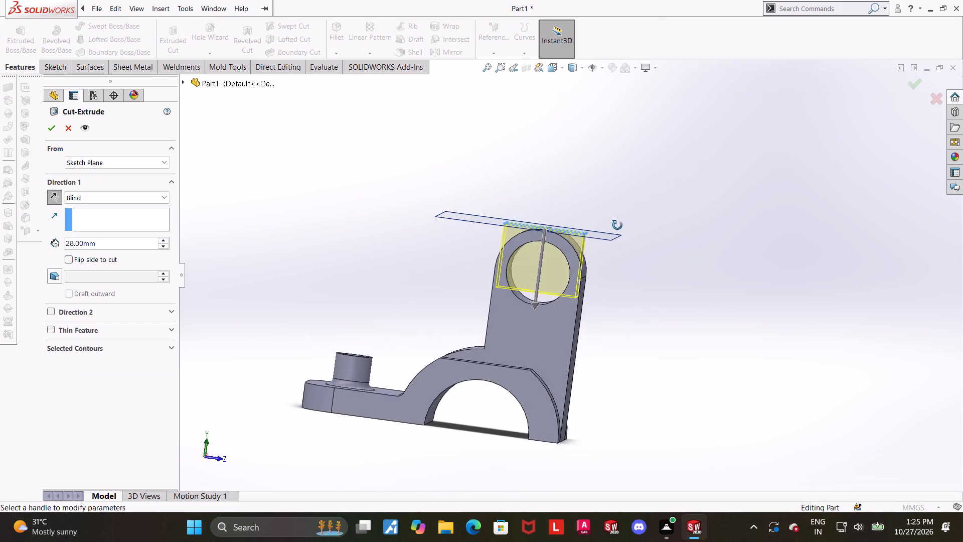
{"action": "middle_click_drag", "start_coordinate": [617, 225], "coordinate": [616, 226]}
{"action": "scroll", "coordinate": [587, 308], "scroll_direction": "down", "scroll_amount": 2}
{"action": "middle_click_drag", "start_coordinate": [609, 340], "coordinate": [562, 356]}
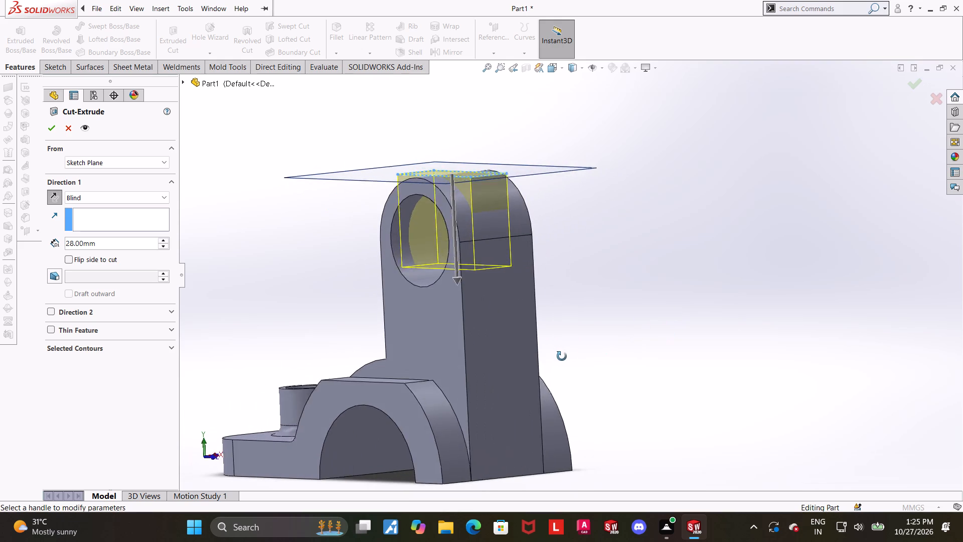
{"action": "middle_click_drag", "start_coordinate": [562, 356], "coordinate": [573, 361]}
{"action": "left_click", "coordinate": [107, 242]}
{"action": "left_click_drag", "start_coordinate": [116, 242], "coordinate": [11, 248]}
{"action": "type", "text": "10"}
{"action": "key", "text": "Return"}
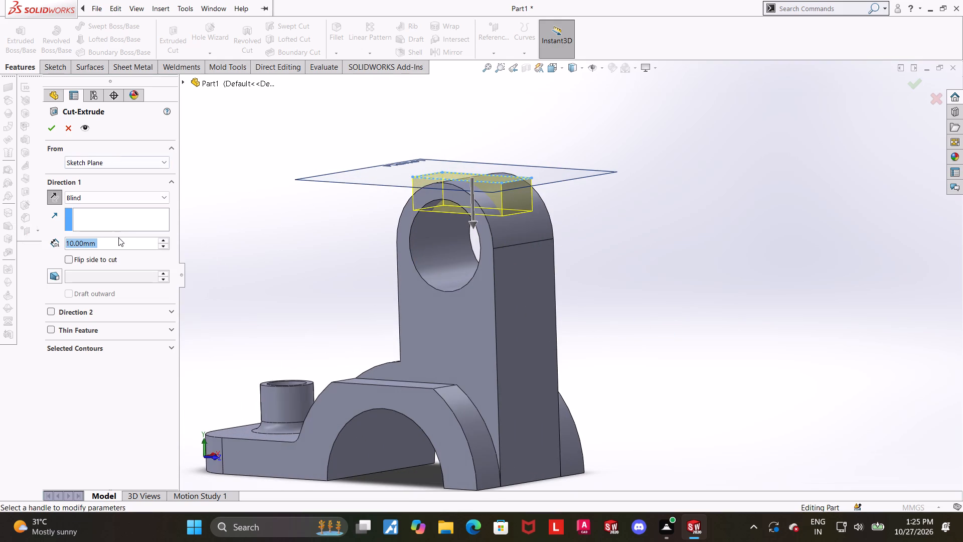
Set the blind depth to 15 mm and complete the cut through the upright's rounded top.
{"action": "key", "text": "1"}
{"action": "key", "text": "5"}
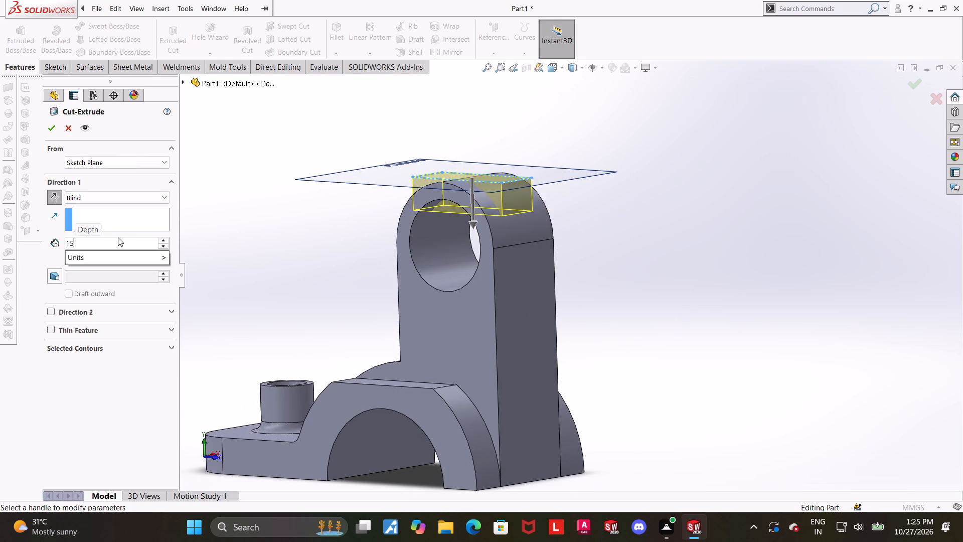
{"action": "key", "text": "Return"}
{"action": "middle_click_drag", "start_coordinate": [679, 226], "coordinate": [662, 235]}
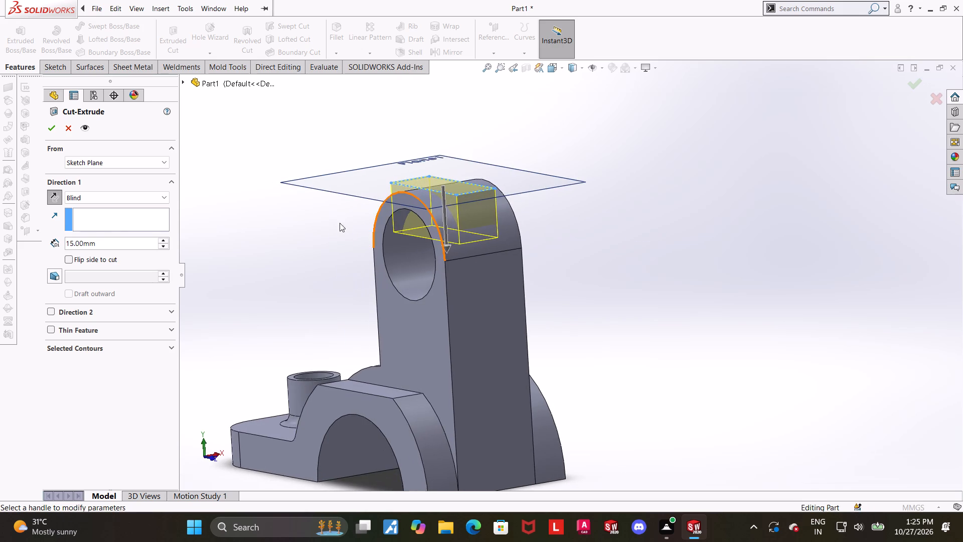
{"action": "scroll", "coordinate": [426, 219], "scroll_direction": "down", "scroll_amount": 3}
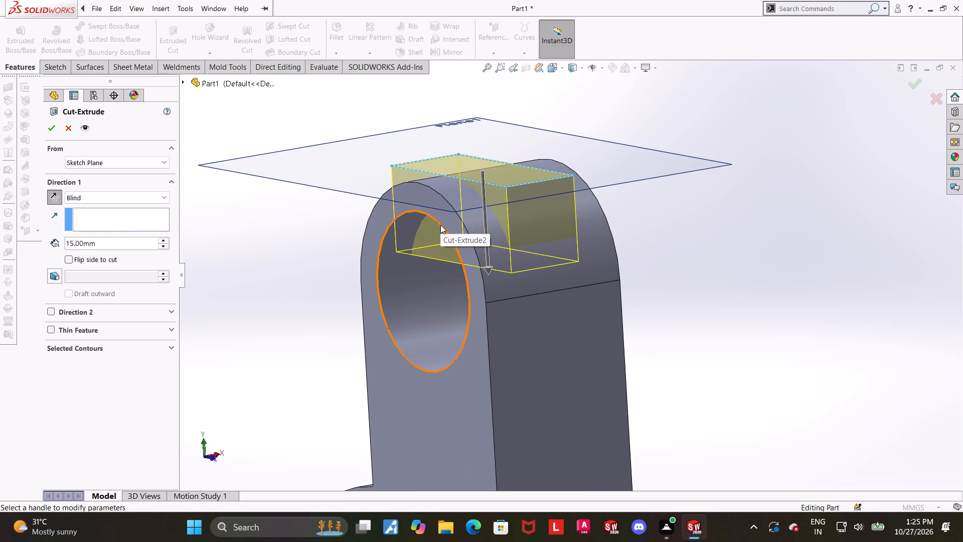
{"action": "left_click", "coordinate": [48, 129]}
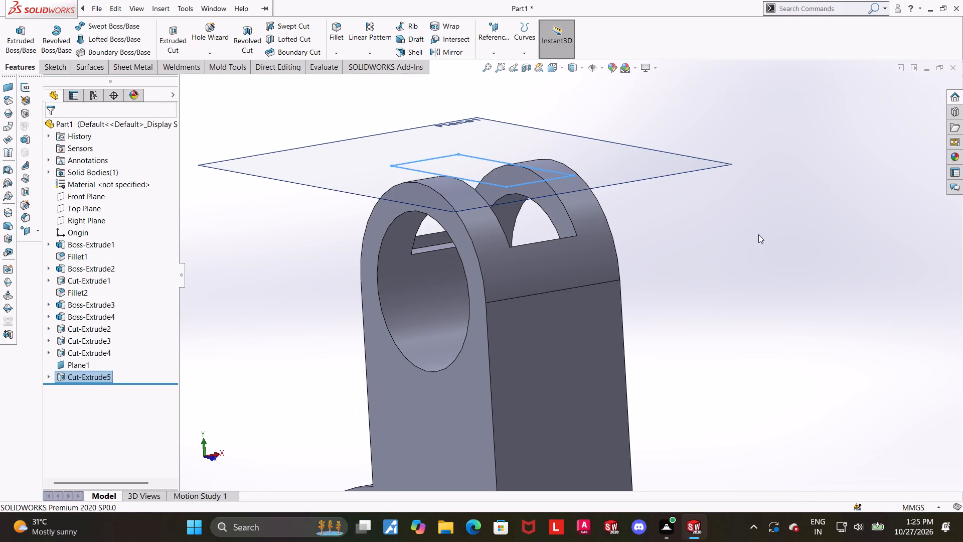
{"action": "left_click", "coordinate": [762, 242]}
Examine the new slot in a side view and with Hidden Lines Visible, then expand the cut feature to its sketch.
{"action": "middle_click_drag", "start_coordinate": [282, 317], "coordinate": [371, 309]}
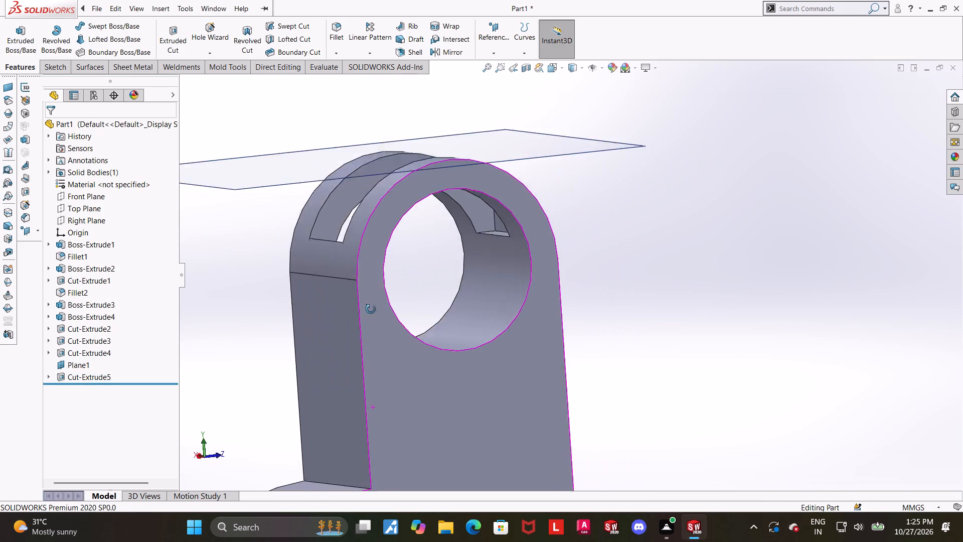
{"action": "middle_click_drag", "start_coordinate": [371, 309], "coordinate": [341, 438]}
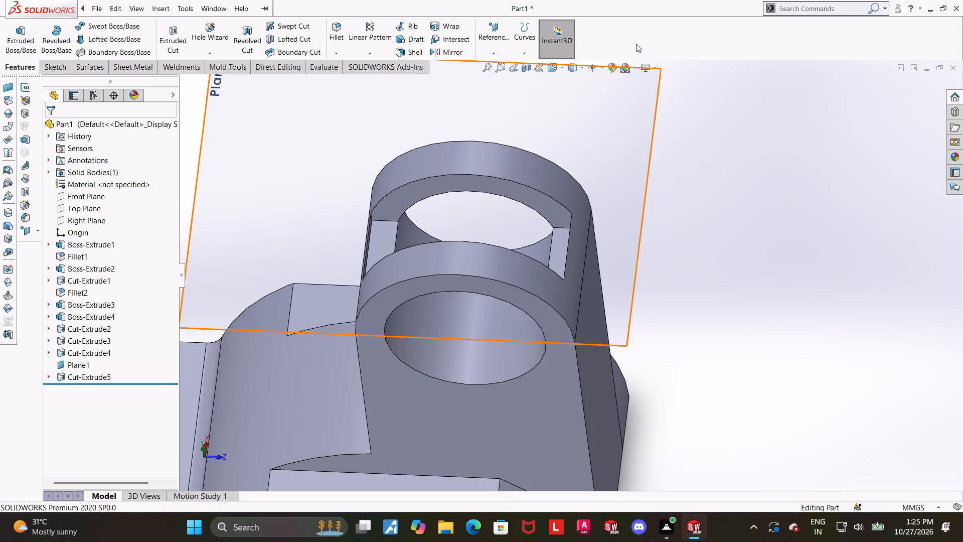
{"action": "left_click", "coordinate": [550, 74]}
{"action": "left_click", "coordinate": [457, 384]}
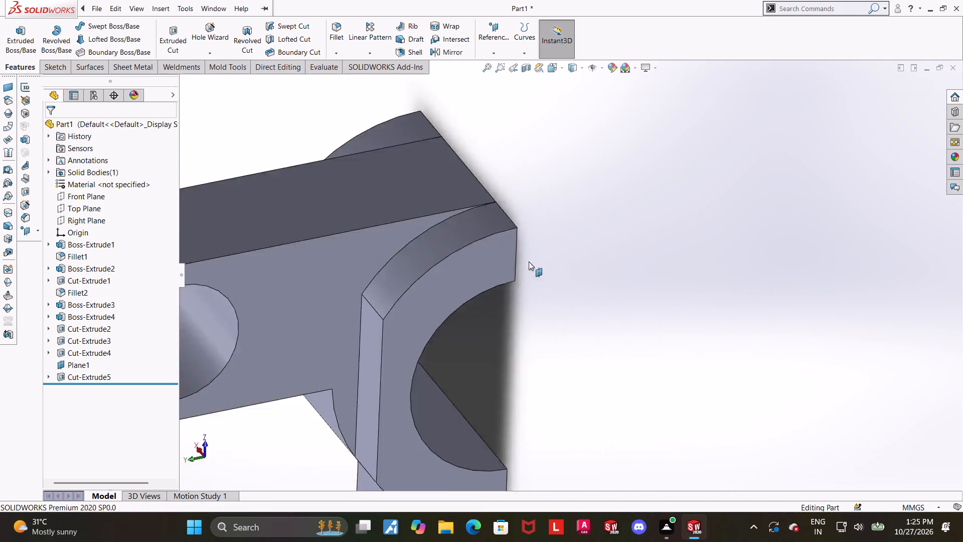
{"action": "scroll", "coordinate": [529, 246], "scroll_direction": "up", "scroll_amount": 1}
{"action": "left_click", "coordinate": [571, 67]}
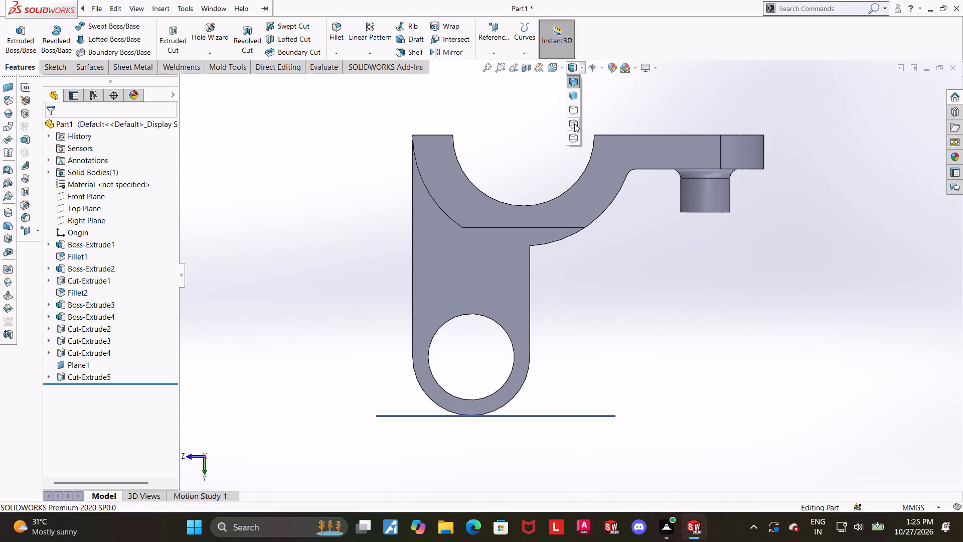
{"action": "left_click", "coordinate": [574, 123]}
{"action": "middle_click_drag", "start_coordinate": [500, 155], "coordinate": [443, 428]}
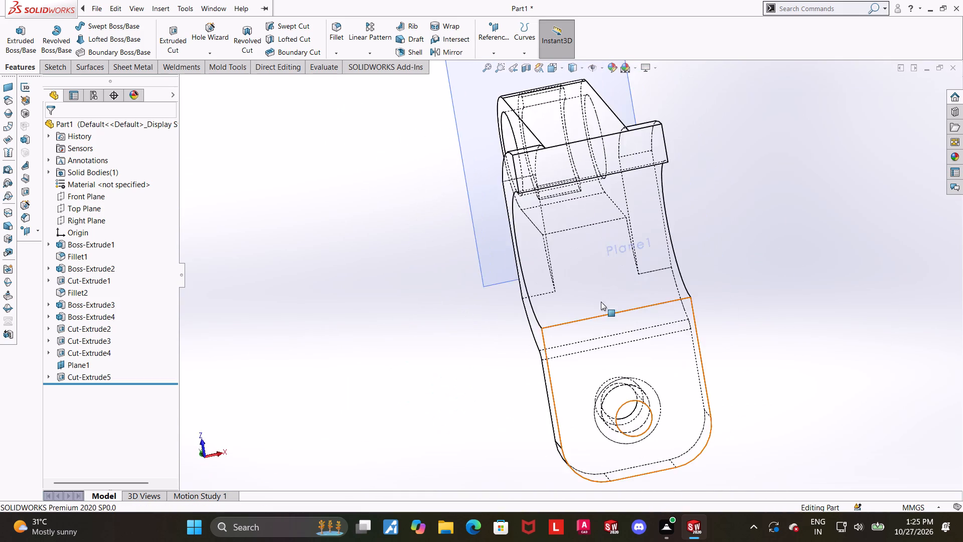
{"action": "middle_click_drag", "start_coordinate": [629, 245], "coordinate": [839, 287]}
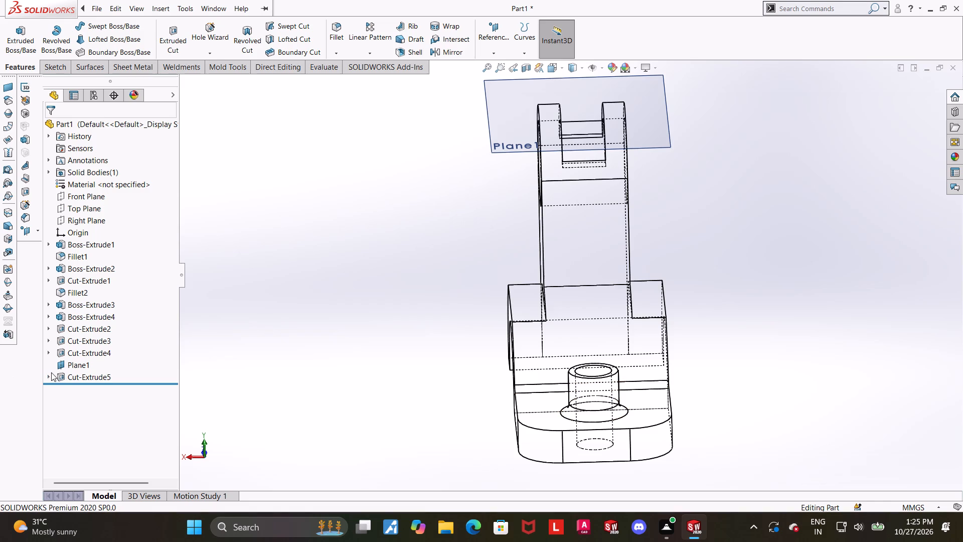
{"action": "left_click", "coordinate": [47, 375]}
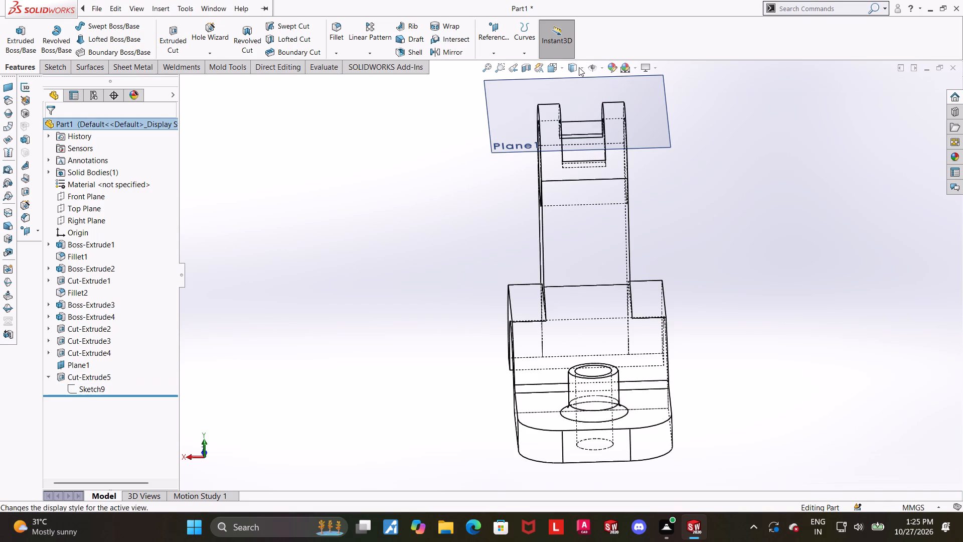
Return the model's display style to Shaded With Edges.
{"action": "left_click", "coordinate": [579, 67]}
{"action": "left_click", "coordinate": [573, 86]}
{"action": "left_click", "coordinate": [220, 270]}
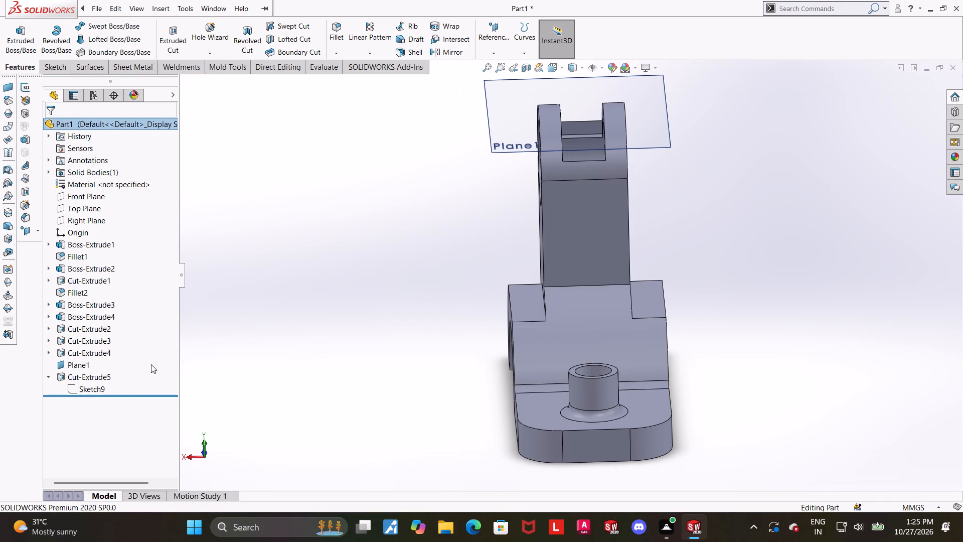
Open the slot cut's rectangle sketch for editing and orient the view squarely onto it from above.
{"action": "left_click", "coordinate": [89, 390]}
{"action": "left_click", "coordinate": [96, 358]}
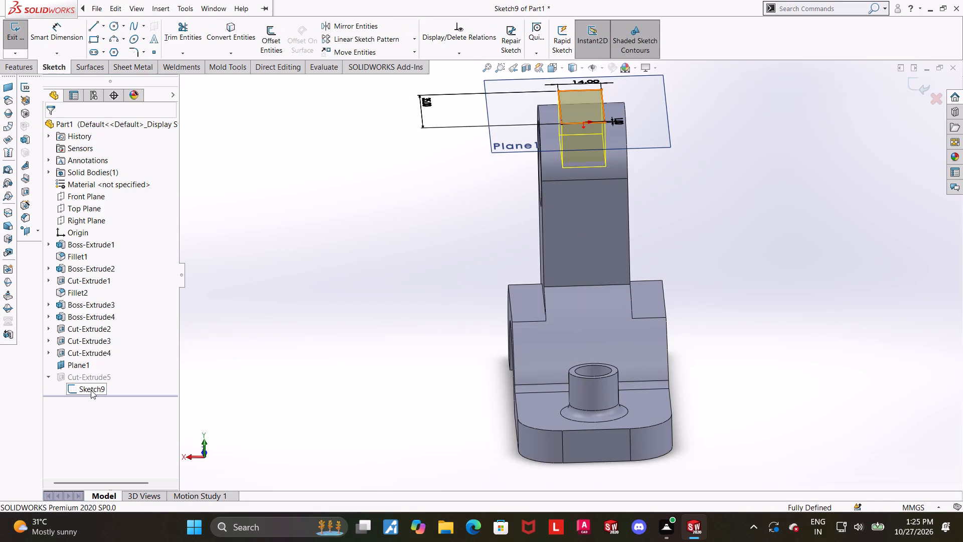
{"action": "left_click", "coordinate": [91, 390]}
{"action": "left_click", "coordinate": [112, 378]}
{"action": "left_click", "coordinate": [801, 383]}
{"action": "scroll", "coordinate": [767, 358], "scroll_direction": "down", "scroll_amount": 1}
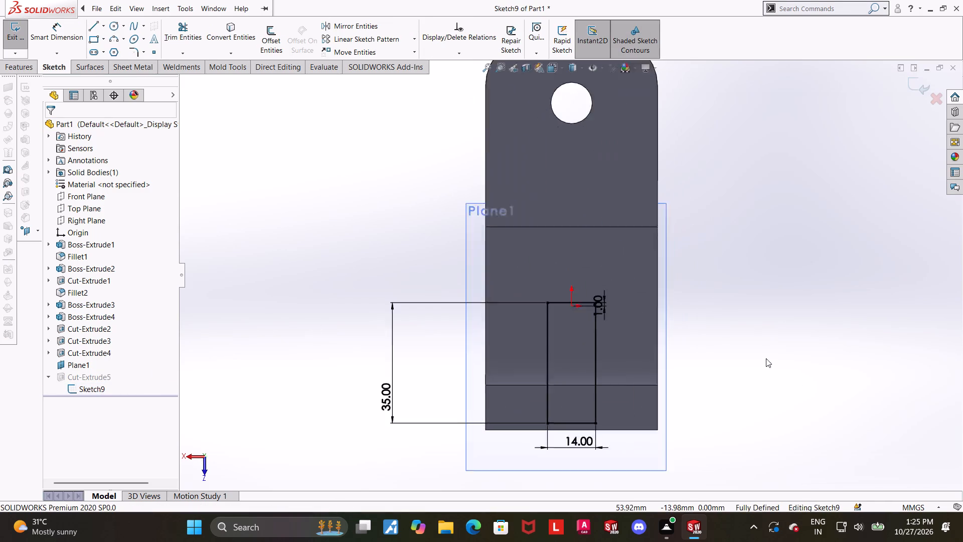
{"action": "scroll", "coordinate": [766, 358], "scroll_direction": "down", "scroll_amount": 1}
{"action": "scroll", "coordinate": [706, 359], "scroll_direction": "up", "scroll_amount": 2}
{"action": "middle_click_drag", "start_coordinate": [697, 206], "coordinate": [690, 389]}
{"action": "middle_click_drag", "start_coordinate": [673, 202], "coordinate": [672, 324]}
{"action": "middle_click_drag", "start_coordinate": [658, 225], "coordinate": [659, 266]}
{"action": "scroll", "coordinate": [669, 195], "scroll_direction": "up", "scroll_amount": 3}
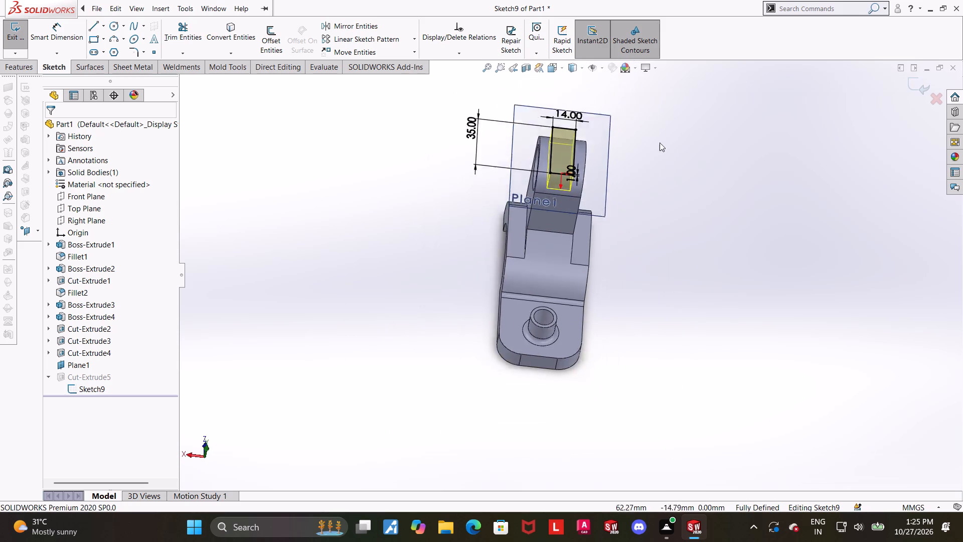
{"action": "scroll", "coordinate": [660, 143], "scroll_direction": "up", "scroll_amount": 1}
{"action": "scroll", "coordinate": [625, 92], "scroll_direction": "down", "scroll_amount": 4}
{"action": "left_click", "coordinate": [553, 64]}
{"action": "left_click", "coordinate": [482, 254]}
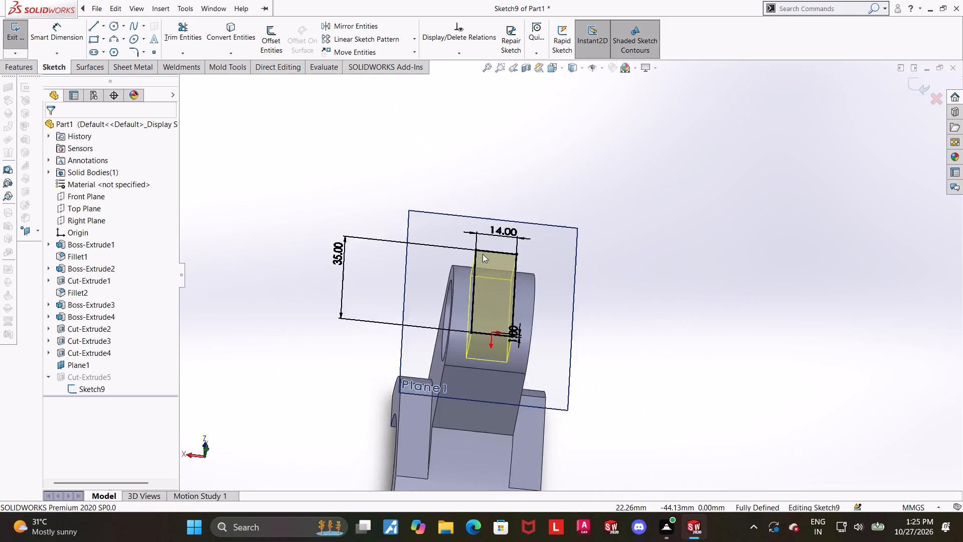
{"action": "left_click", "coordinate": [786, 298]}
{"action": "scroll", "coordinate": [662, 100], "scroll_direction": "down", "scroll_amount": 4}
{"action": "key", "text": "Escape"}
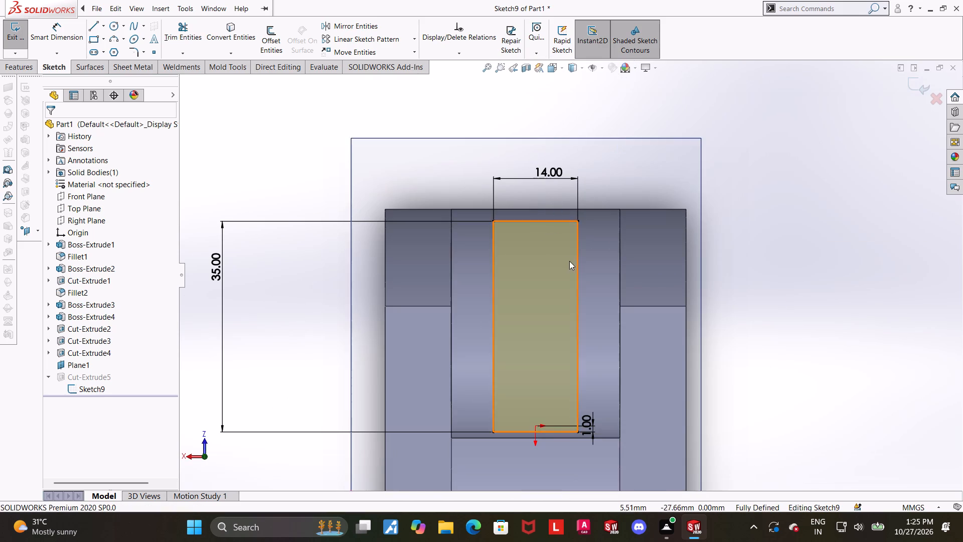
Replace the rectangle's 35 mm length dimension with a Collinear relation between its far short side and the upright's edge away from the boss.
{"action": "scroll", "coordinate": [573, 263], "scroll_direction": "up", "scroll_amount": 2}
{"action": "scroll", "coordinate": [606, 366], "scroll_direction": "down", "scroll_amount": 2}
{"action": "right_click", "coordinate": [196, 215]}
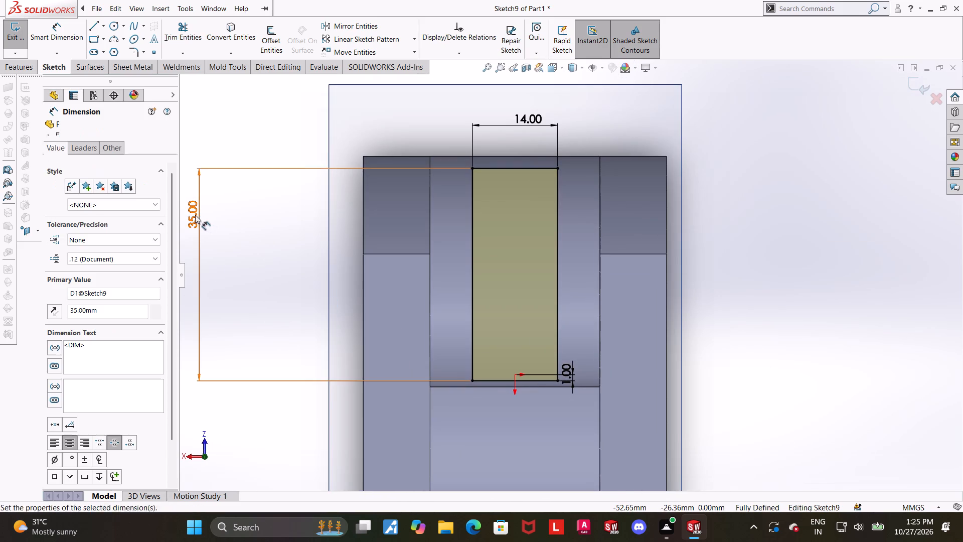
{"action": "left_click", "coordinate": [259, 332]}
{"action": "key", "text": "Escape"}
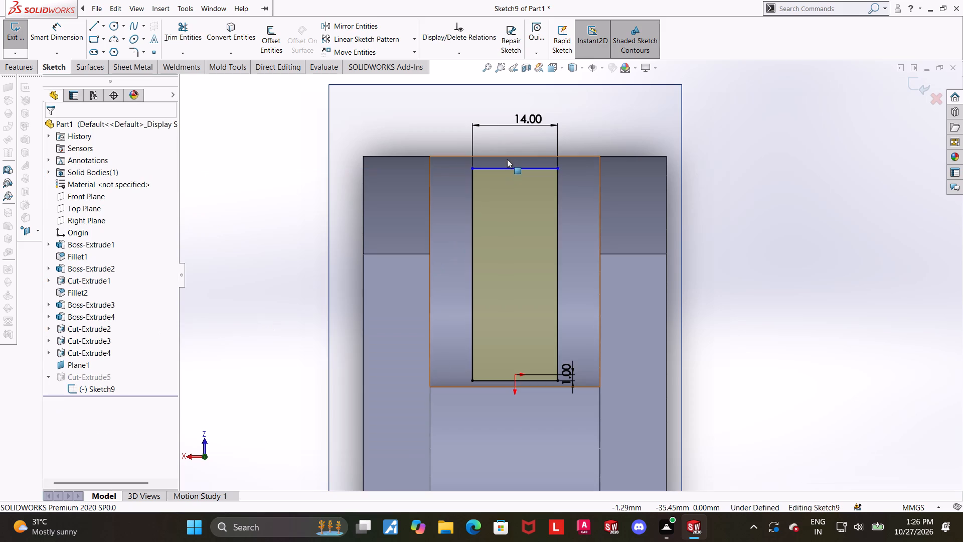
{"action": "left_click", "coordinate": [507, 156]}
{"action": "left_click", "coordinate": [505, 168], "text": "ctrl"}
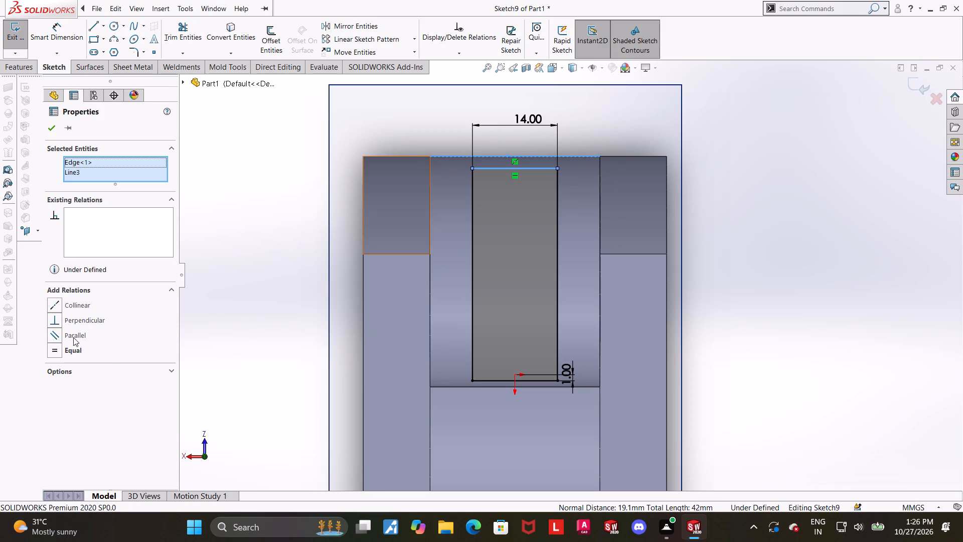
{"action": "left_click", "coordinate": [55, 305]}
{"action": "left_click", "coordinate": [767, 349]}
Replace the 1 mm offset dimension with a Collinear relation between the boss-side short line and the upright's edge, and exit the sketch.
{"action": "right_click", "coordinate": [562, 378]}
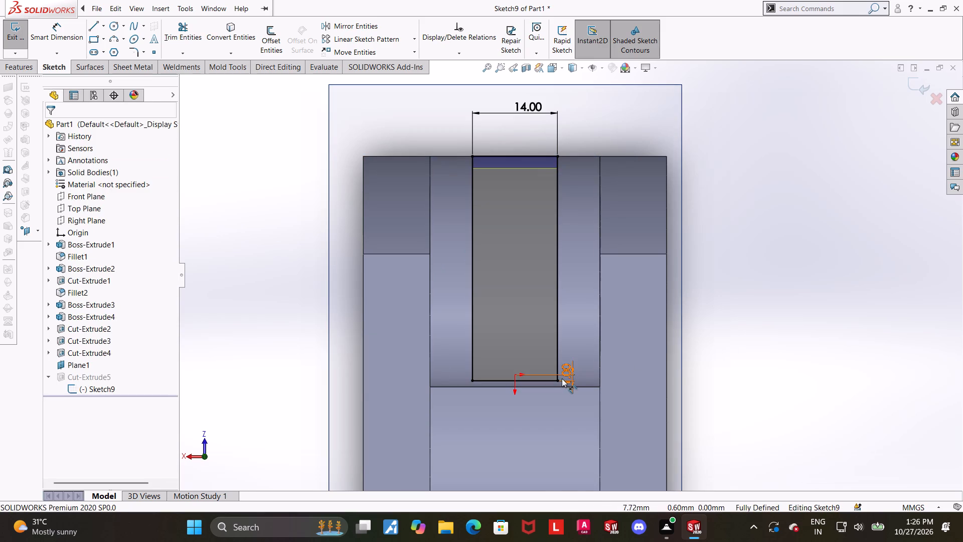
{"action": "left_click", "coordinate": [604, 393]}
{"action": "left_click", "coordinate": [809, 369]}
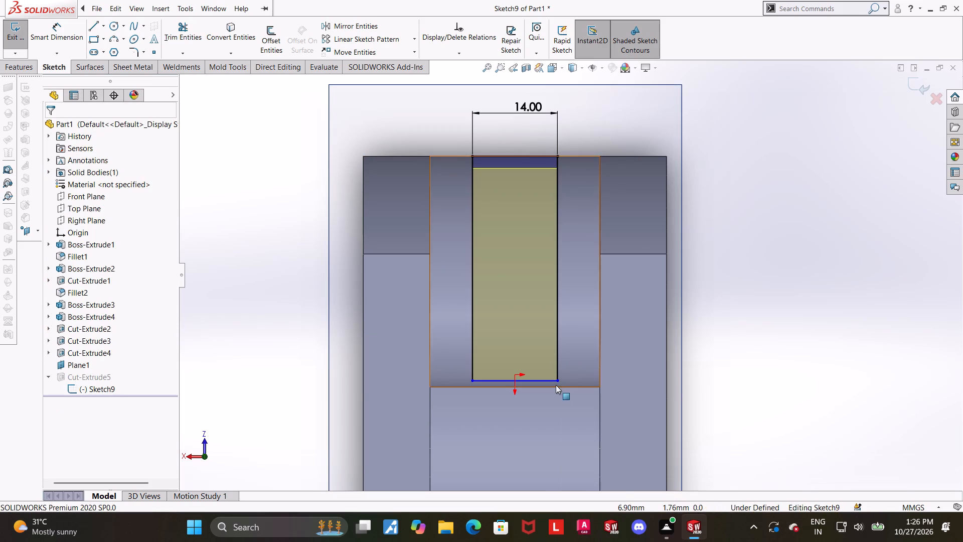
{"action": "left_click", "coordinate": [554, 381]}
{"action": "left_click", "coordinate": [557, 387], "text": "ctrl"}
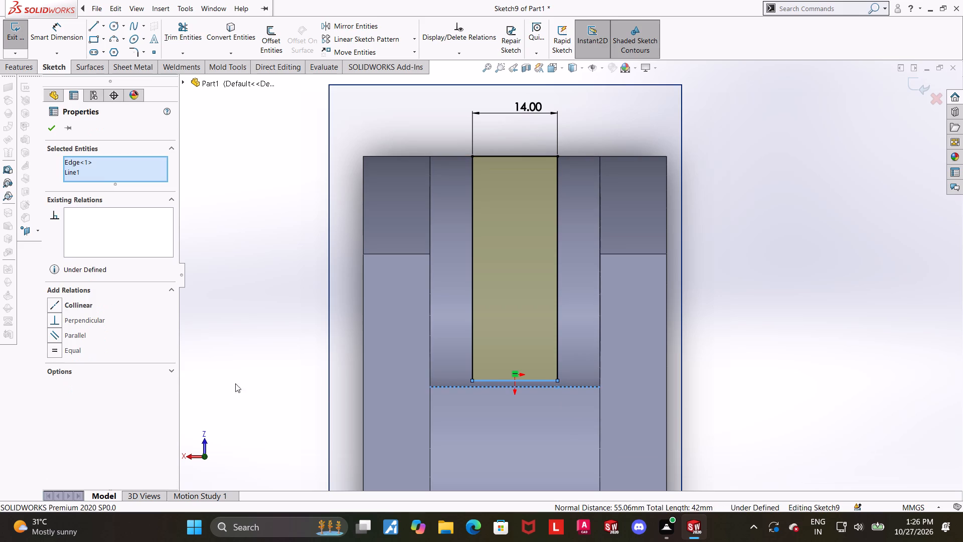
{"action": "left_click", "coordinate": [50, 305]}
{"action": "left_click", "coordinate": [775, 282]}
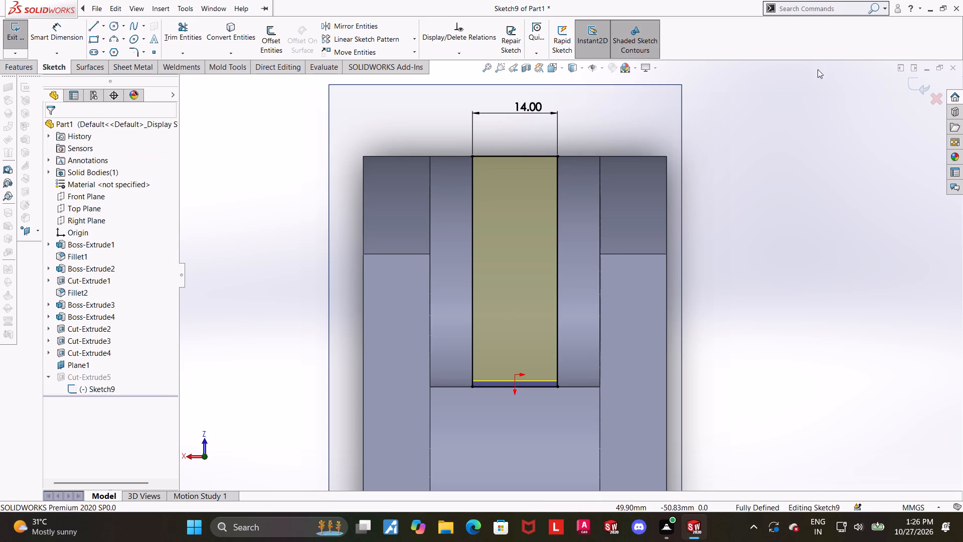
{"action": "left_click", "coordinate": [913, 87]}
Examine the full-length slot in the upright's rounded top from several angles and in a standard pictorial view.
{"action": "scroll", "coordinate": [716, 266], "scroll_direction": "up", "scroll_amount": 5}
{"action": "scroll", "coordinate": [687, 361], "scroll_direction": "down", "scroll_amount": 2}
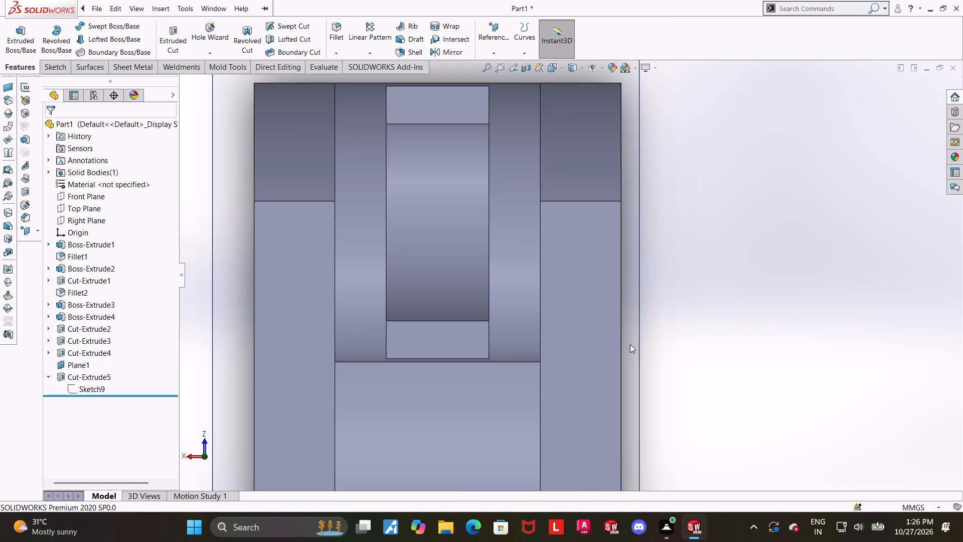
{"action": "middle_click_drag", "start_coordinate": [597, 340], "coordinate": [598, 252]}
{"action": "scroll", "coordinate": [598, 252], "scroll_direction": "up", "scroll_amount": 5}
{"action": "middle_click_drag", "start_coordinate": [607, 228], "coordinate": [470, 212]}
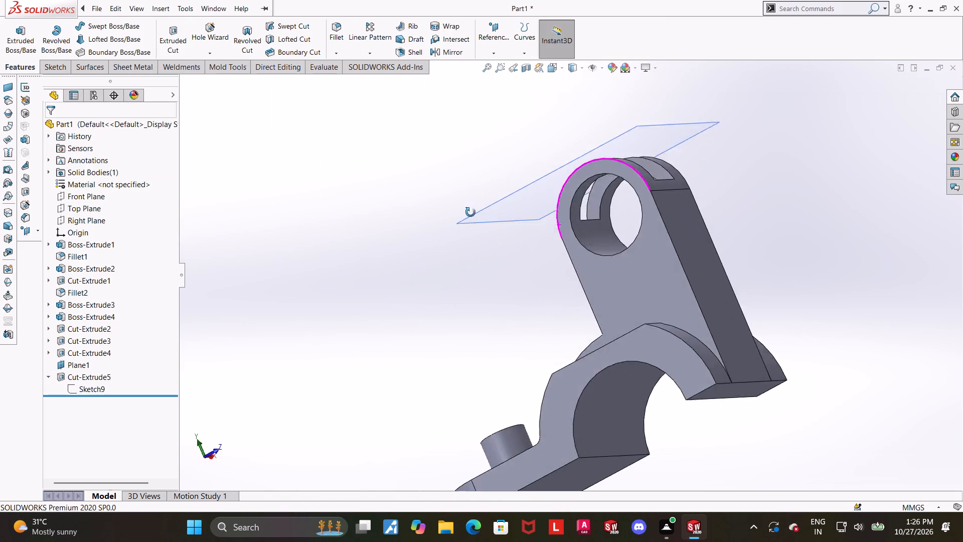
{"action": "middle_click_drag", "start_coordinate": [470, 212], "coordinate": [537, 307]}
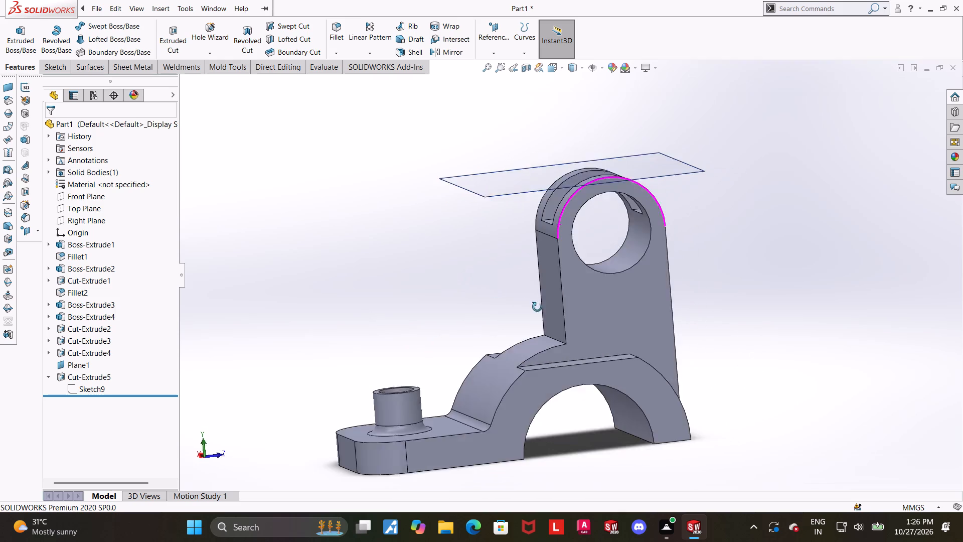
{"action": "middle_click_drag", "start_coordinate": [537, 307], "coordinate": [538, 304]}
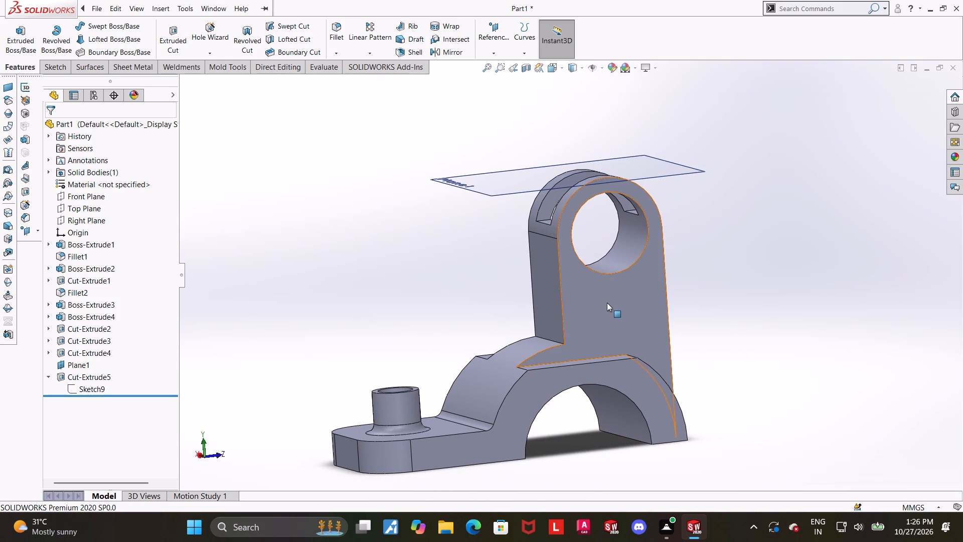
{"action": "key", "text": "ctrl+7"}
{"action": "scroll", "coordinate": [657, 353], "scroll_direction": "up", "scroll_amount": 4}
{"action": "middle_click_drag", "start_coordinate": [578, 367], "coordinate": [704, 335]}
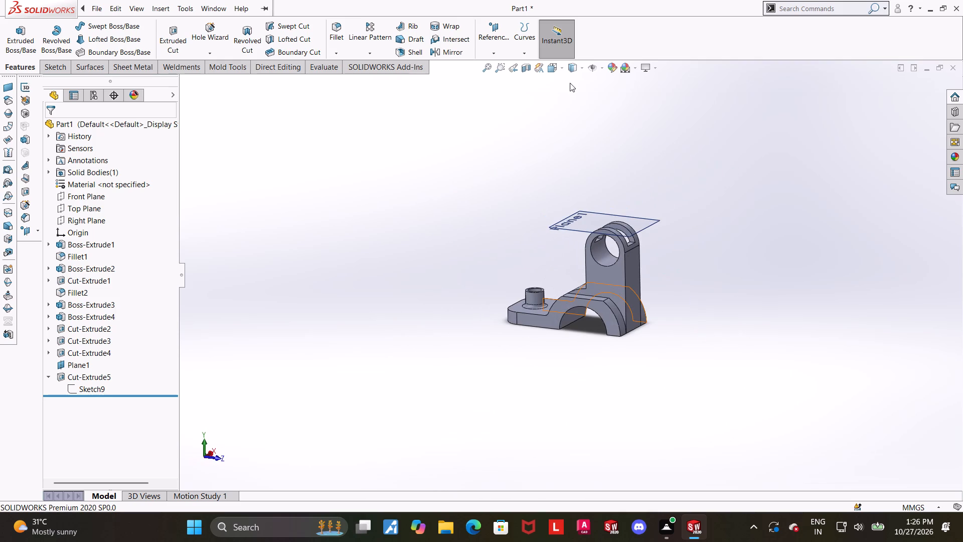
{"action": "left_click", "coordinate": [555, 74]}
{"action": "left_click", "coordinate": [552, 70]}
{"action": "left_click", "coordinate": [492, 276]}
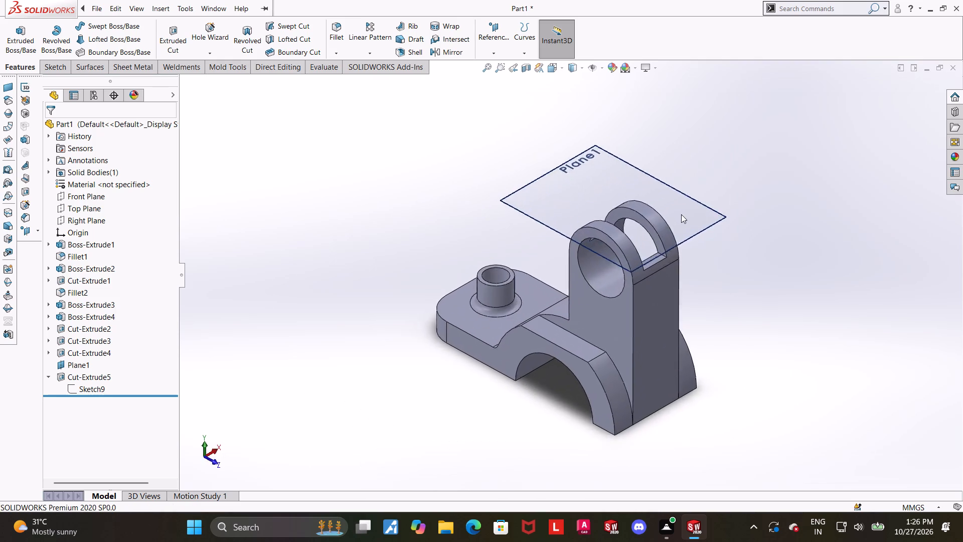
Hide the slot's reference plane, Plane1.
{"action": "scroll", "coordinate": [705, 210], "scroll_direction": "down", "scroll_amount": 1}
{"action": "right_click", "coordinate": [80, 367]}
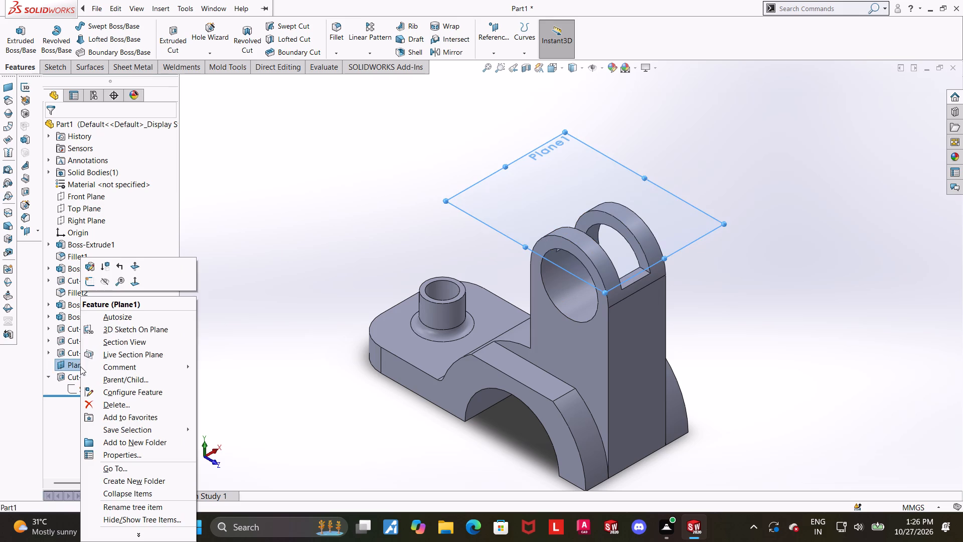
{"action": "left_click", "coordinate": [109, 278]}
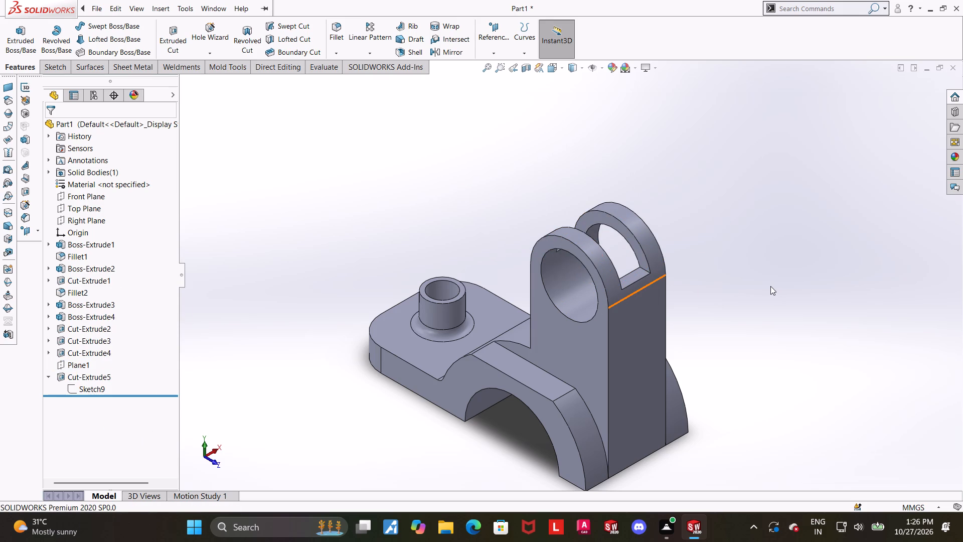
Edit the slot's Extruded Cut and set its blind depth to 14 mm.
{"action": "left_click", "coordinate": [72, 374]}
{"action": "left_click", "coordinate": [78, 346]}
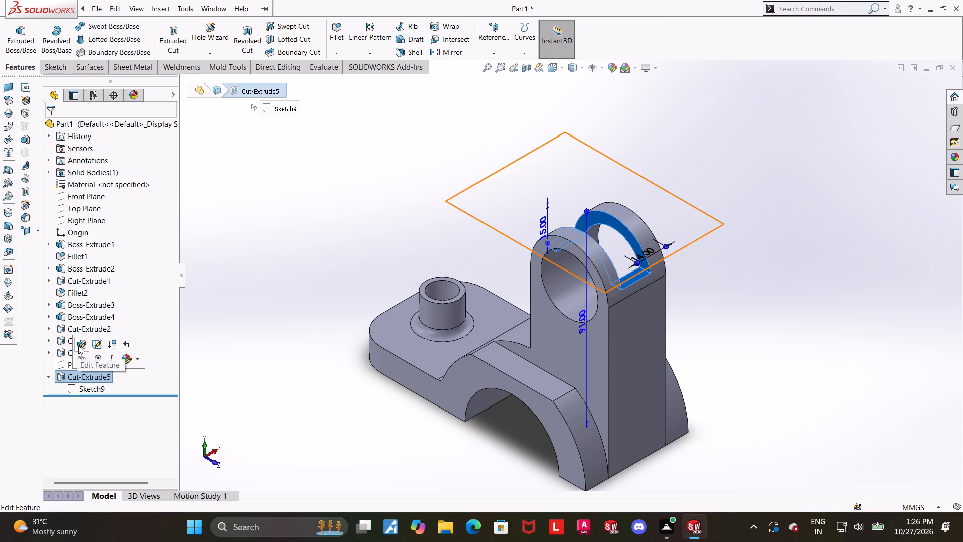
{"action": "key", "text": "1"}
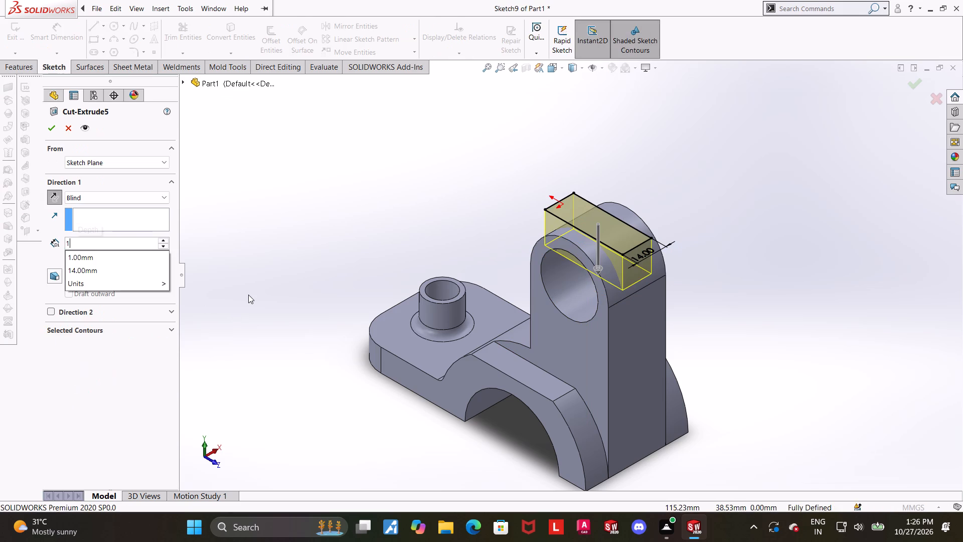
{"action": "key", "text": "4"}
{"action": "key", "text": "Return"}
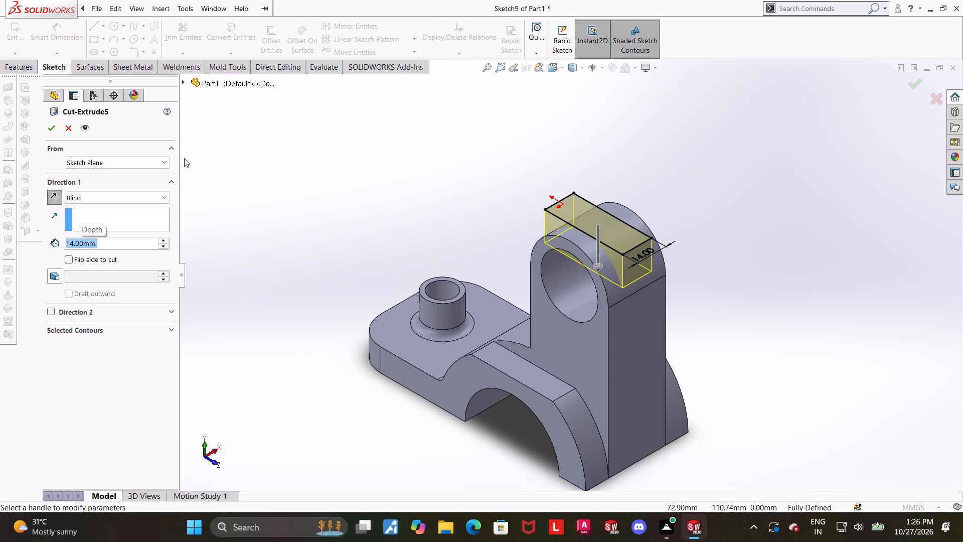
{"action": "left_click", "coordinate": [48, 126]}
{"action": "left_click", "coordinate": [344, 188]}
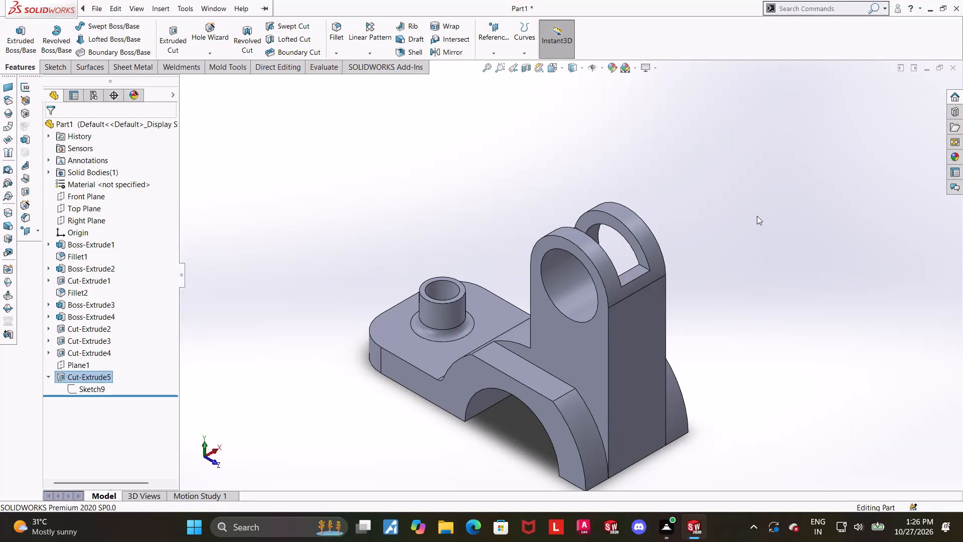
Examine the finished bracket, its slotted upright and its underside from several angles.
{"action": "scroll", "coordinate": [468, 355], "scroll_direction": "up", "scroll_amount": 1}
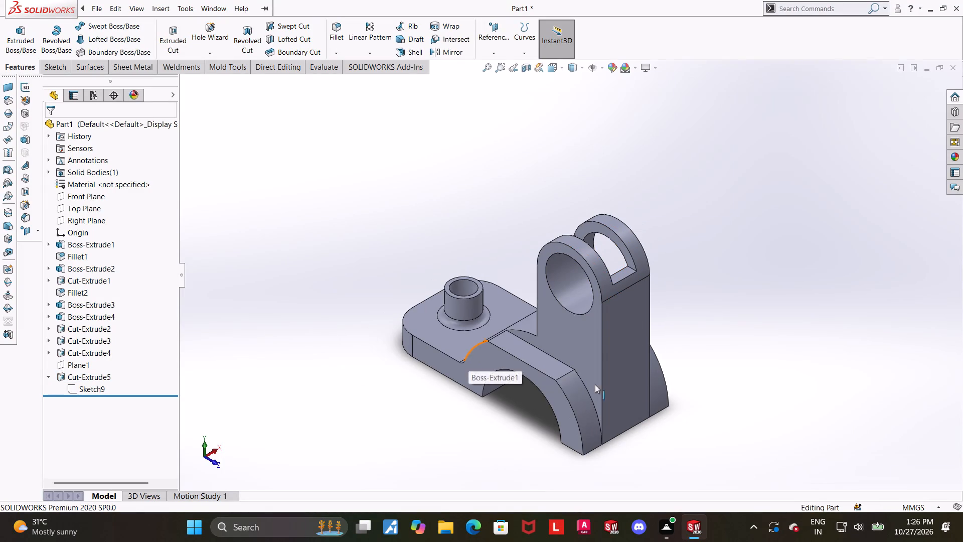
{"action": "scroll", "coordinate": [685, 375], "scroll_direction": "down", "scroll_amount": 2}
{"action": "middle_click_drag", "start_coordinate": [632, 371], "coordinate": [701, 301]}
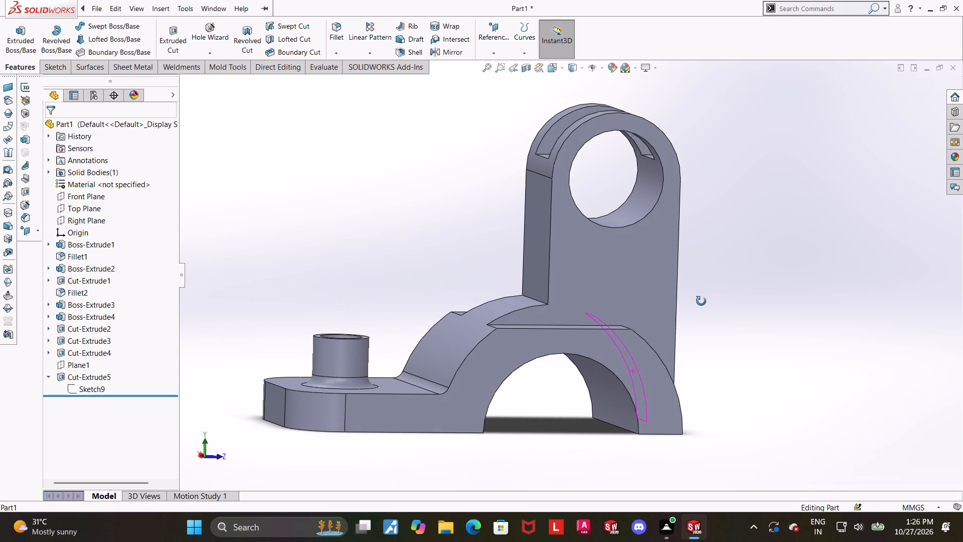
{"action": "middle_click_drag", "start_coordinate": [701, 301], "coordinate": [705, 311]}
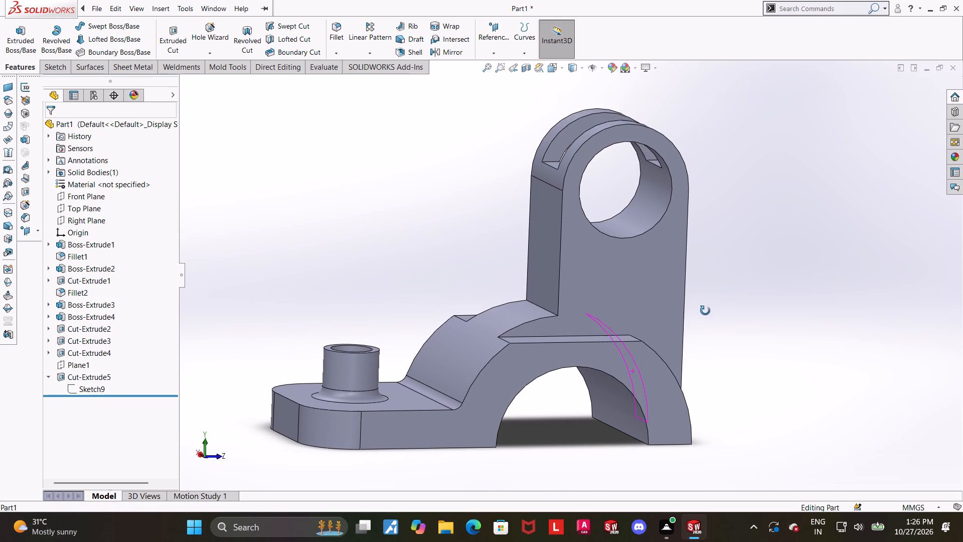
{"action": "middle_click_drag", "start_coordinate": [705, 311], "coordinate": [697, 303]}
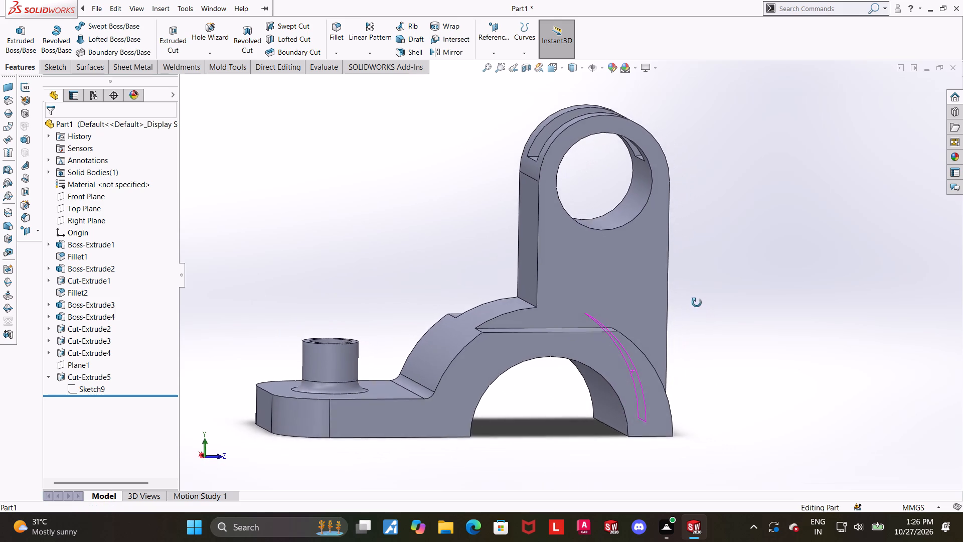
{"action": "middle_click_drag", "start_coordinate": [697, 303], "coordinate": [698, 264]}
{"action": "scroll", "coordinate": [698, 264], "scroll_direction": "up", "scroll_amount": 3}
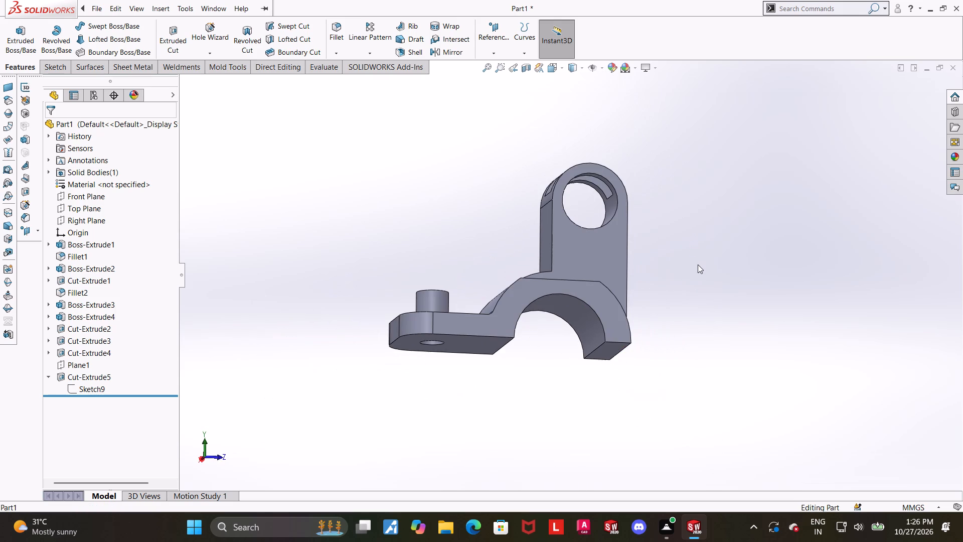
{"action": "middle_click_drag", "start_coordinate": [689, 254], "coordinate": [689, 273]}
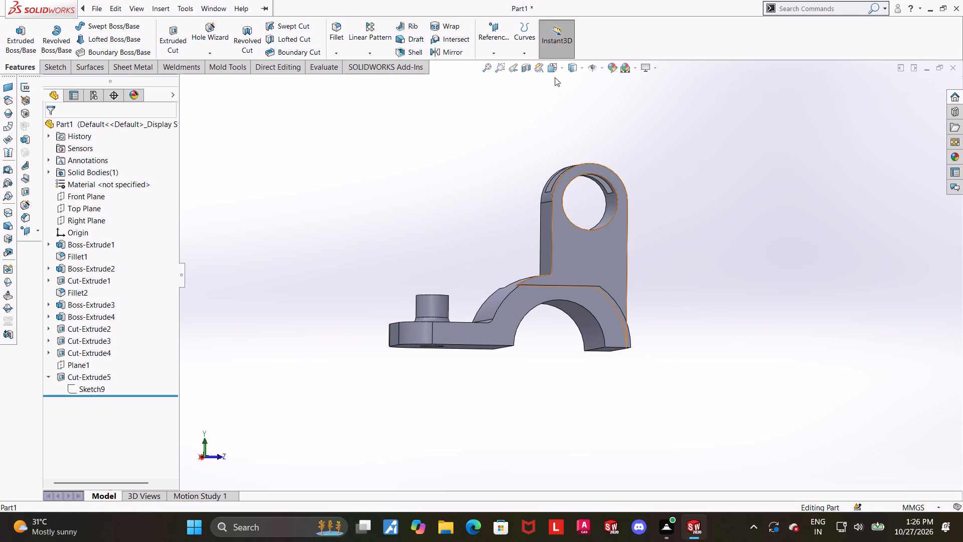
Check the slot's depth against the upright's bore in the Left view with Hidden Lines Visible.
{"action": "left_click", "coordinate": [555, 70]}
{"action": "left_click", "coordinate": [481, 273]}
{"action": "left_click", "coordinate": [579, 66]}
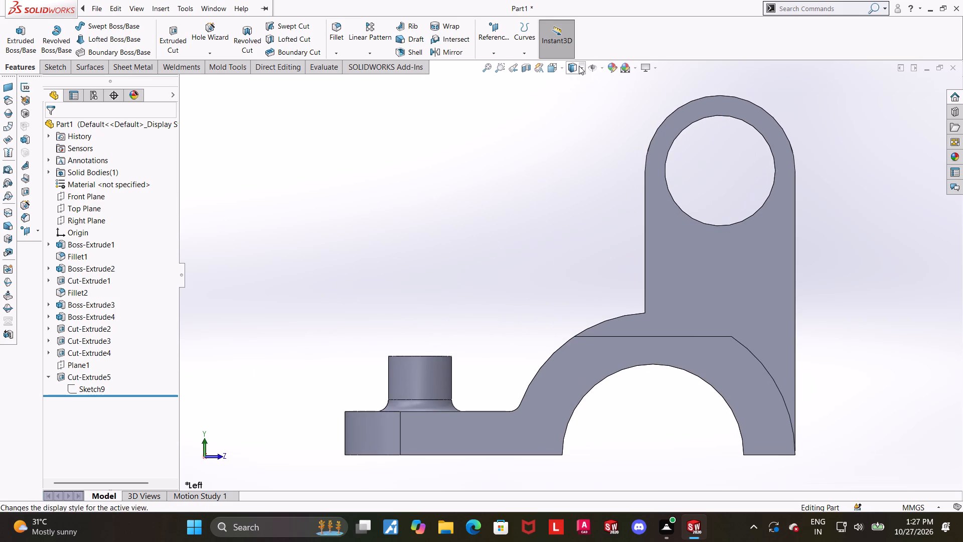
{"action": "left_click", "coordinate": [570, 121]}
{"action": "scroll", "coordinate": [802, 199], "scroll_direction": "up", "scroll_amount": 2}
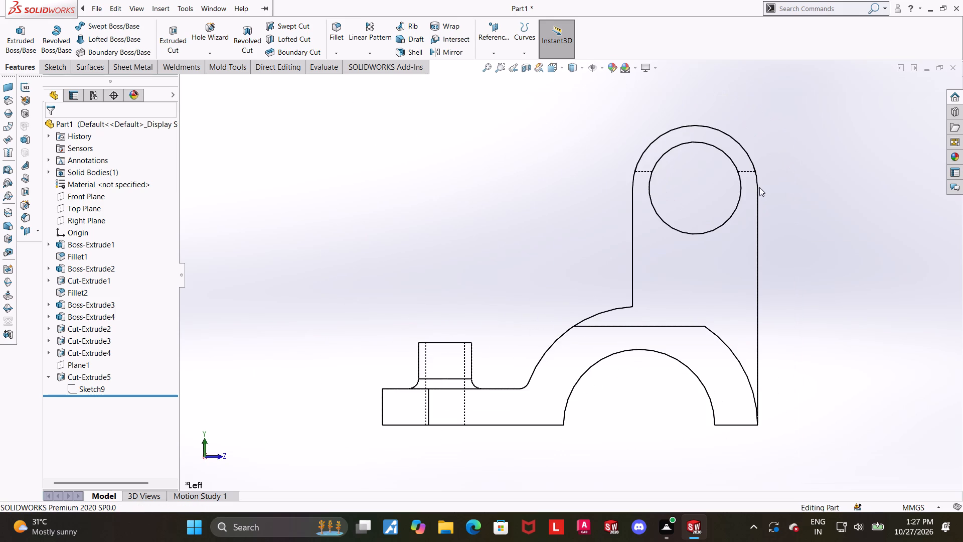
{"action": "scroll", "coordinate": [759, 187], "scroll_direction": "down", "scroll_amount": 1}
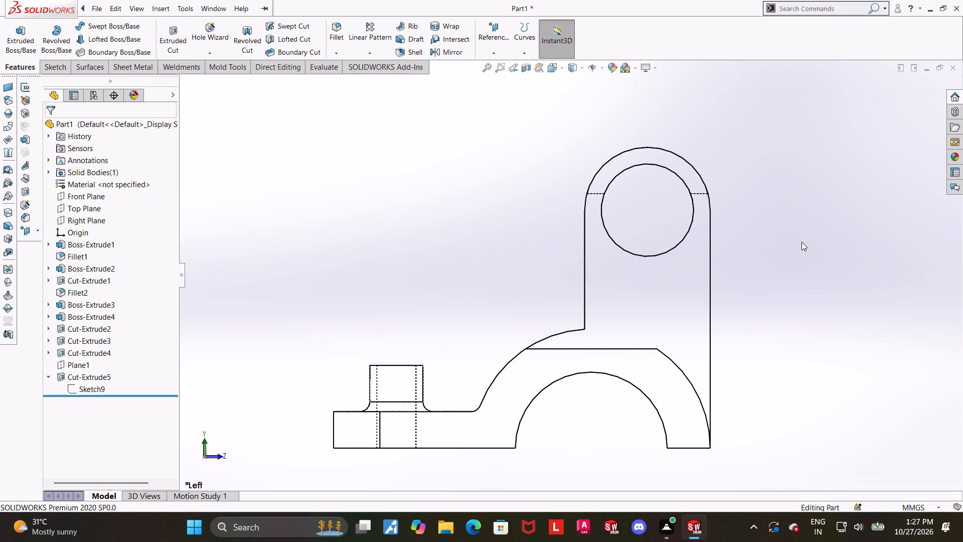
{"action": "scroll", "coordinate": [370, 440], "scroll_direction": "up", "scroll_amount": 1}
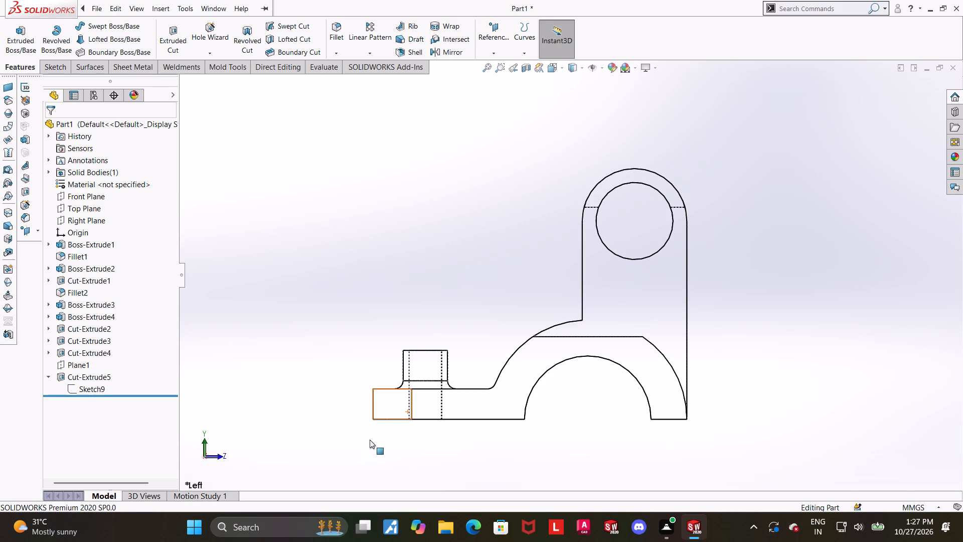
Examine the slot and the upright in the Top view and from several other angles.
{"action": "middle_click_drag", "start_coordinate": [519, 299], "coordinate": [532, 297]}
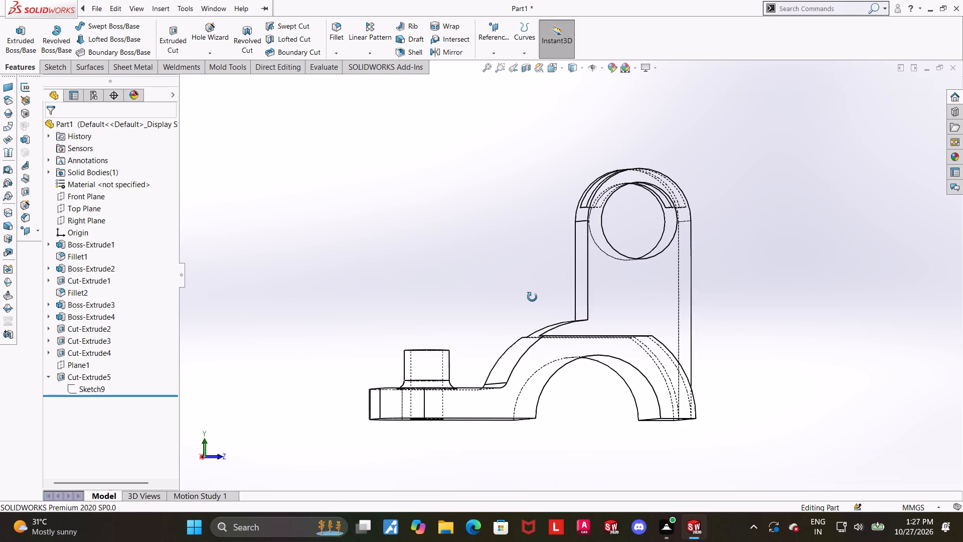
{"action": "middle_click_drag", "start_coordinate": [532, 297], "coordinate": [522, 388]}
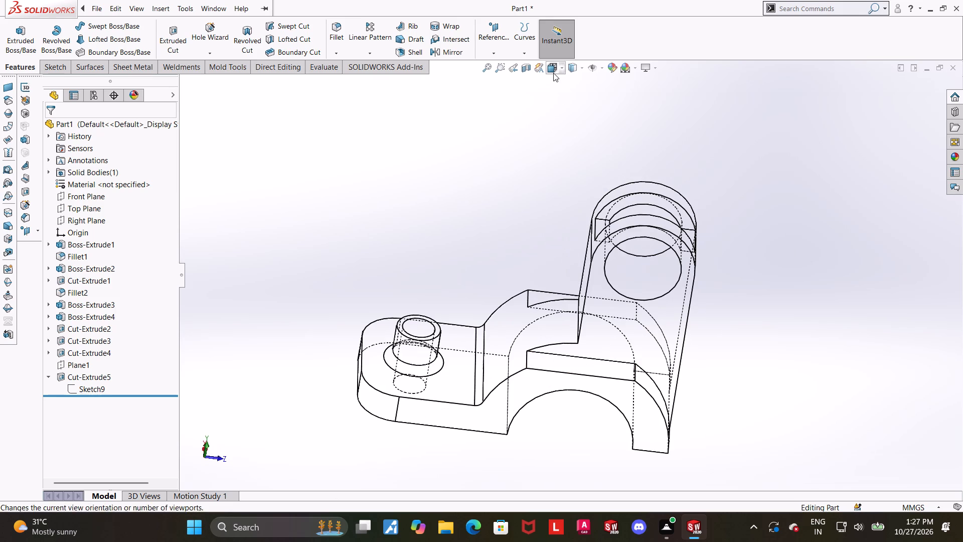
{"action": "left_click", "coordinate": [553, 73]}
{"action": "left_click", "coordinate": [441, 256]}
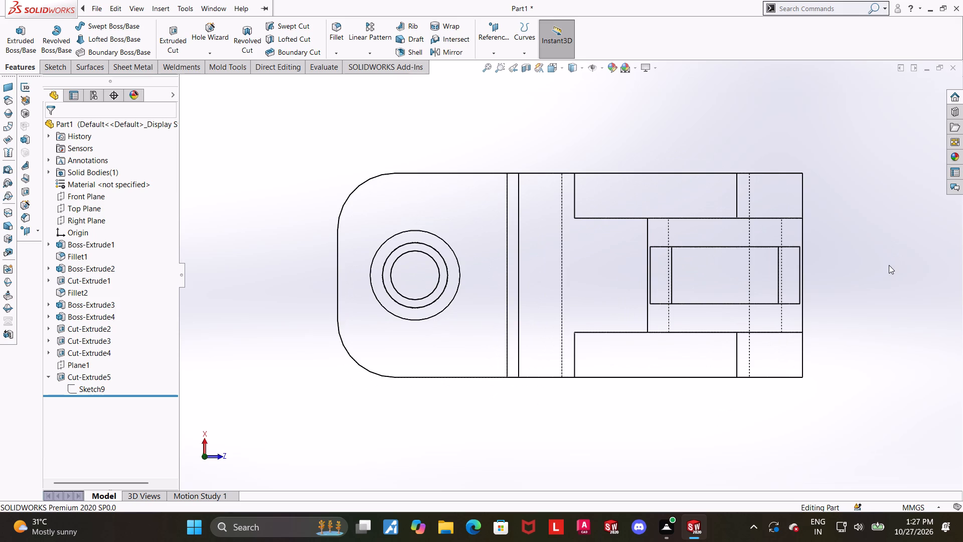
{"action": "scroll", "coordinate": [866, 266], "scroll_direction": "up", "scroll_amount": 1}
{"action": "scroll", "coordinate": [753, 243], "scroll_direction": "down", "scroll_amount": 1}
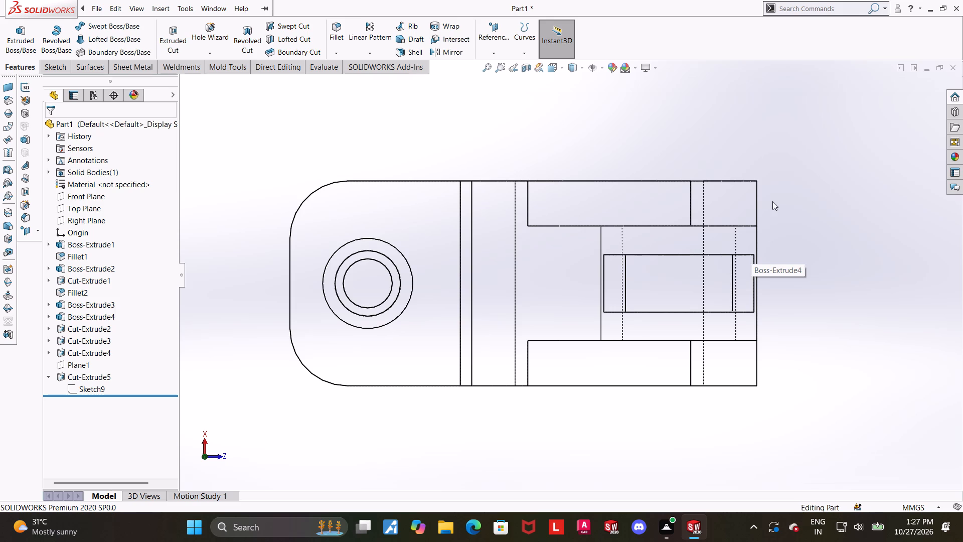
{"action": "middle_click_drag", "start_coordinate": [770, 303], "coordinate": [661, 157]}
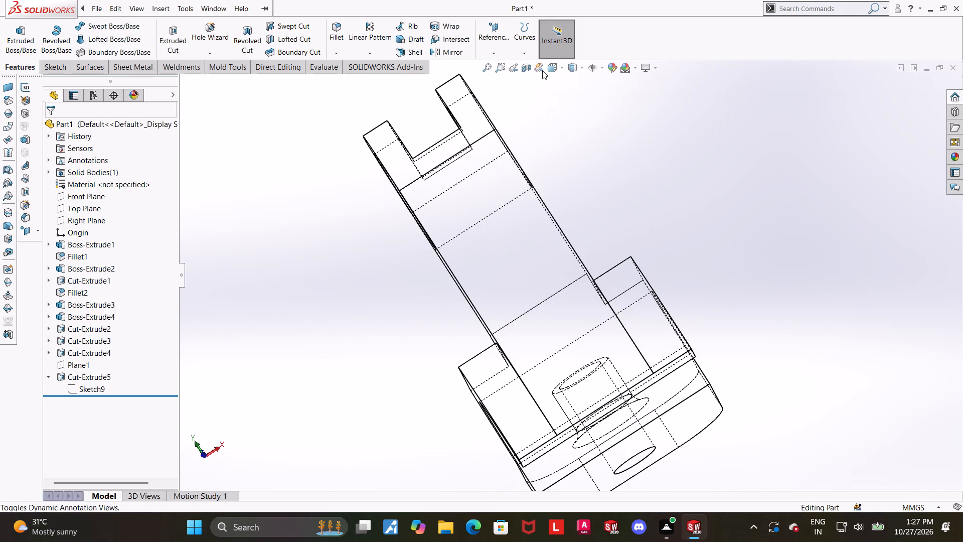
{"action": "left_click", "coordinate": [547, 70]}
{"action": "left_click", "coordinate": [450, 283]}
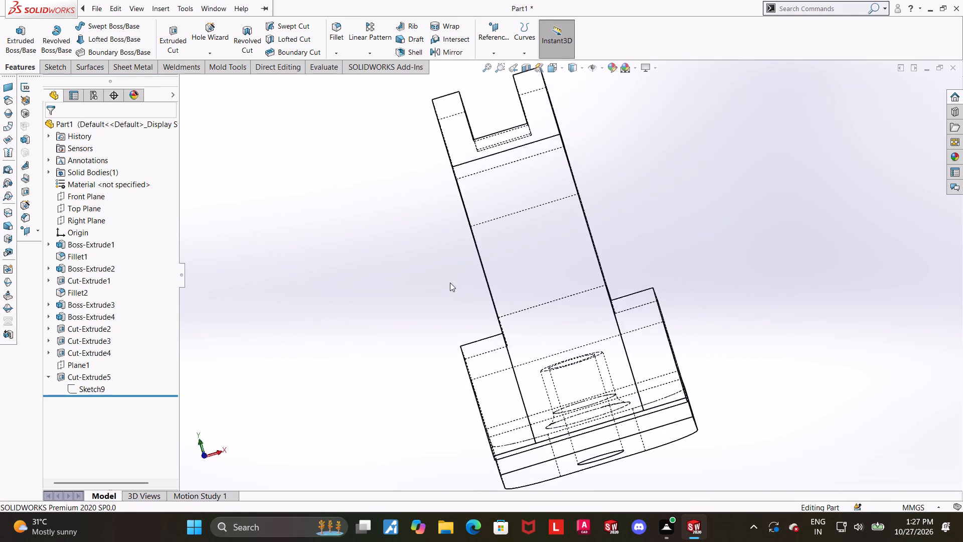
{"action": "middle_click_drag", "start_coordinate": [509, 284], "coordinate": [594, 333]}
{"action": "scroll", "coordinate": [594, 333], "scroll_direction": "up", "scroll_amount": 3}
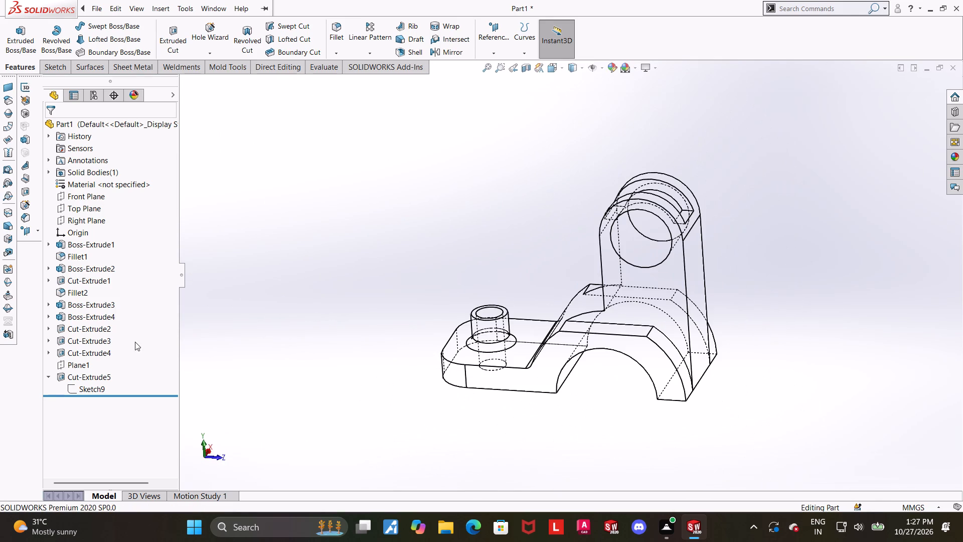
Edit the slot's Extruded Cut and set its blind depth to 12 mm.
{"action": "left_click", "coordinate": [87, 381]}
{"action": "left_click", "coordinate": [94, 355]}
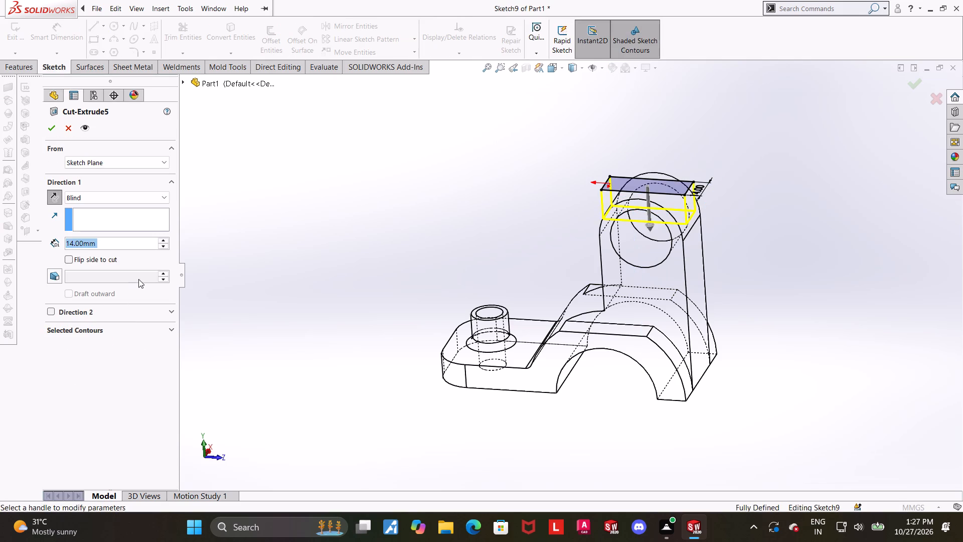
{"action": "type", "text": "12"}
{"action": "key", "text": "Return"}
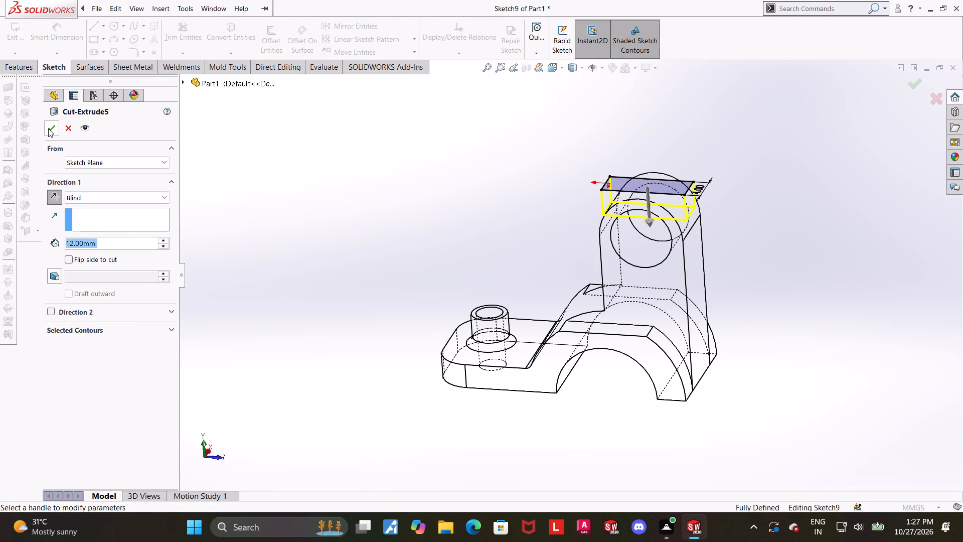
{"action": "left_click", "coordinate": [49, 127]}
{"action": "left_click", "coordinate": [249, 228]}
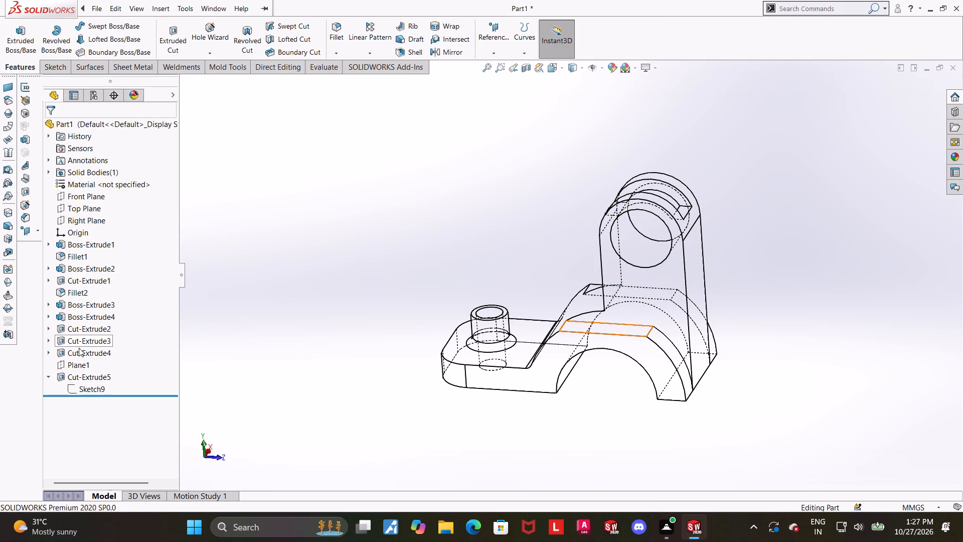
Edit the slot's sketch, set the rectangle's width to 12 mm and exit the sketch.
{"action": "left_click", "coordinate": [79, 348]}
{"action": "left_click", "coordinate": [291, 356]}
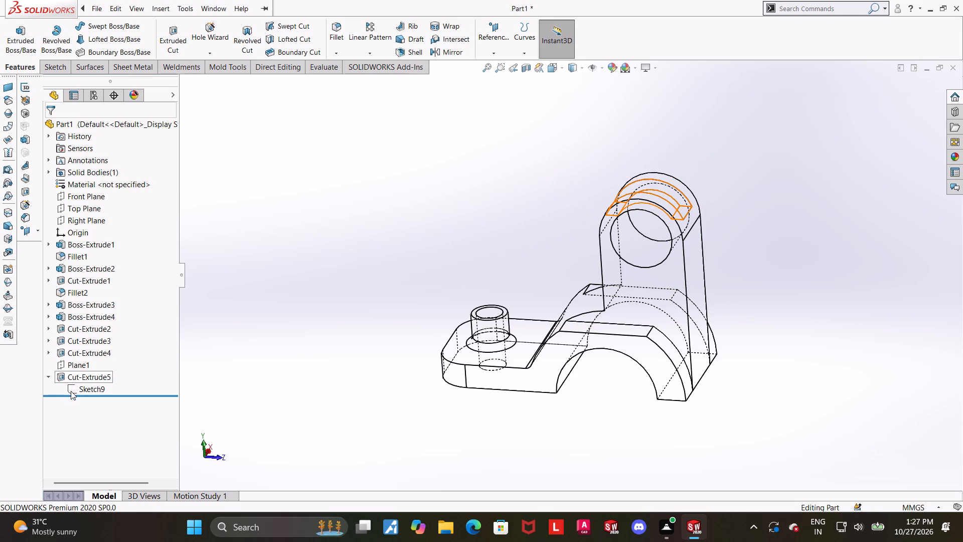
{"action": "left_click", "coordinate": [71, 391]}
{"action": "left_click", "coordinate": [81, 356]}
{"action": "middle_click_drag", "start_coordinate": [731, 204], "coordinate": [724, 283]}
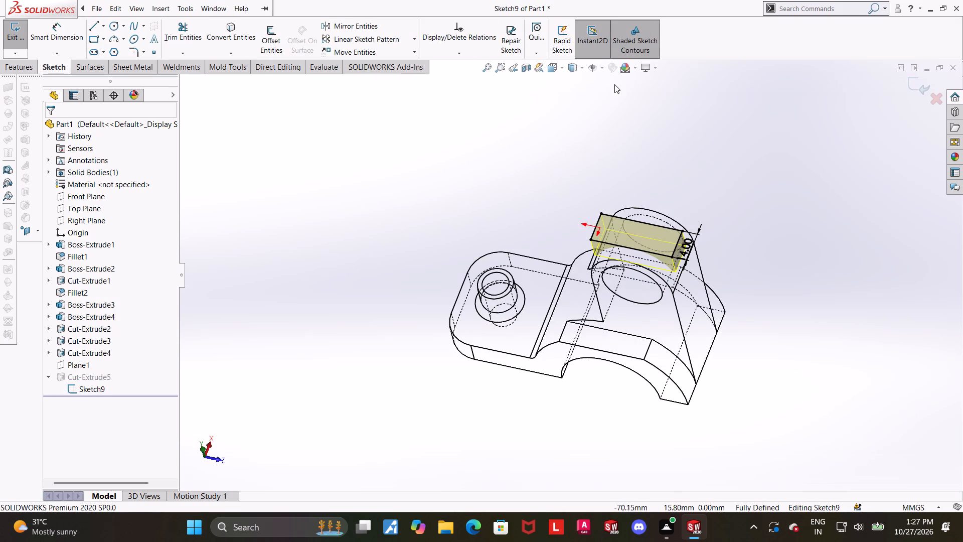
{"action": "left_click", "coordinate": [551, 69]}
{"action": "left_click", "coordinate": [445, 297]}
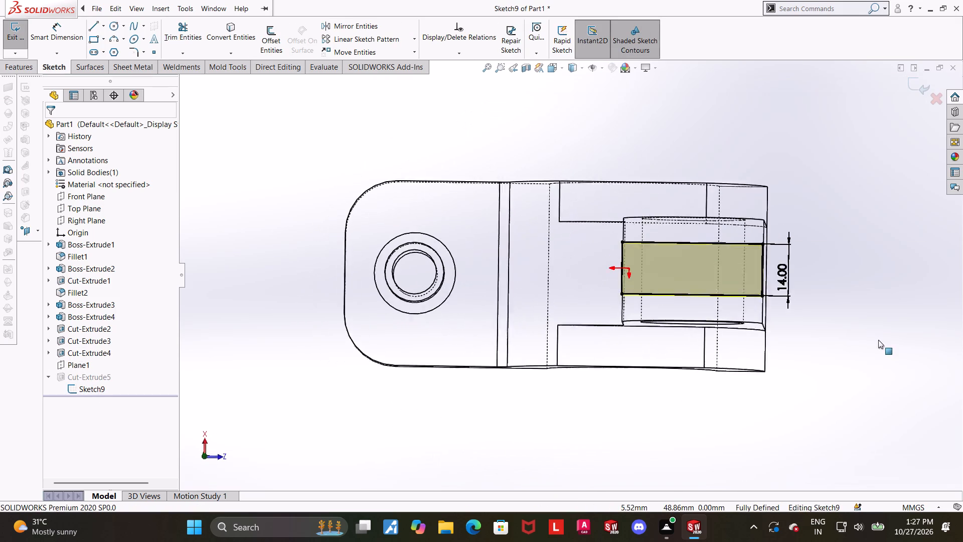
{"action": "left_click", "coordinate": [879, 340]}
{"action": "left_click", "coordinate": [774, 284]}
{"action": "double_click", "coordinate": [787, 286]}
{"action": "type", "text": "23"}
{"action": "key", "text": "BackSpace"}
{"action": "key", "text": "BackSpace"}
{"action": "type", "text": "12"}
{"action": "key", "text": "Return"}
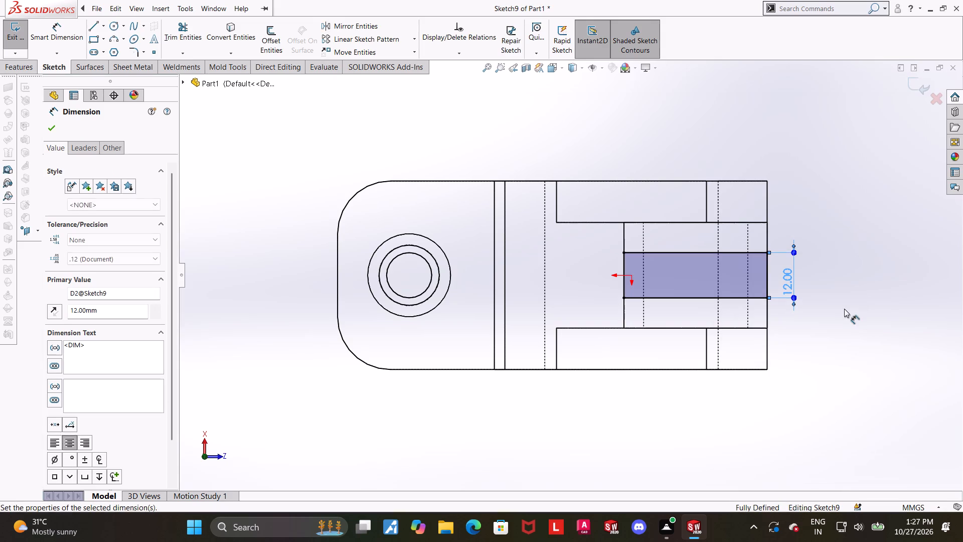
{"action": "left_click", "coordinate": [842, 306]}
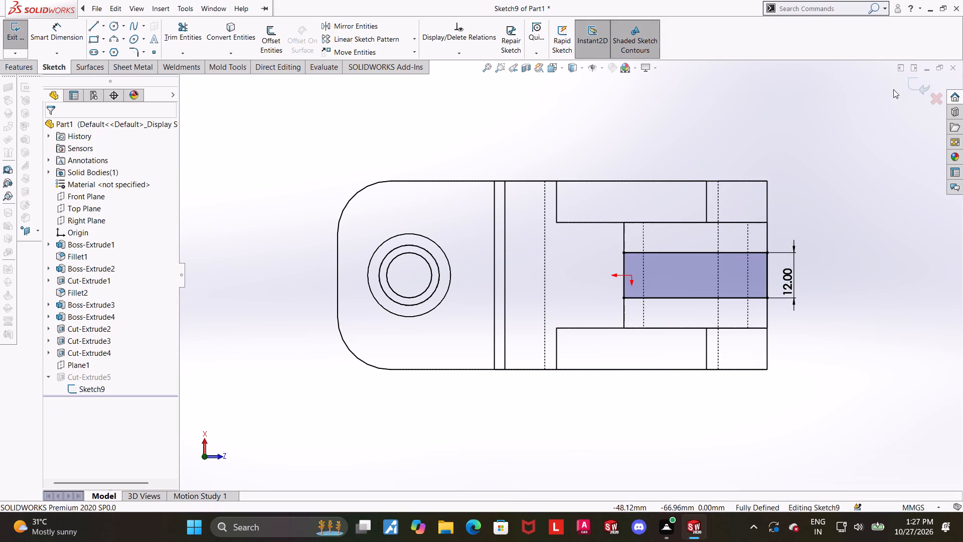
{"action": "left_click", "coordinate": [911, 80]}
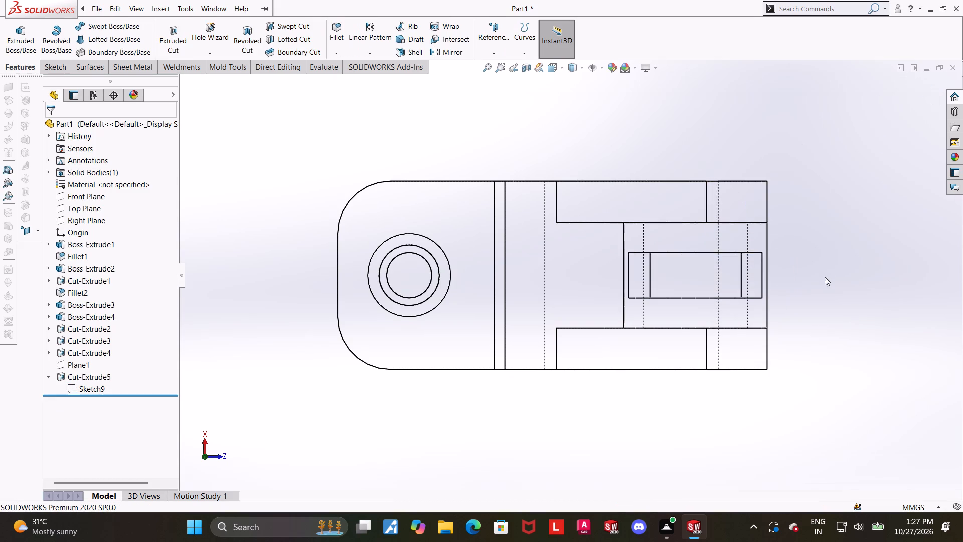
Examine the resized slot from several angles and in the Front view.
{"action": "scroll", "coordinate": [831, 297], "scroll_direction": "up", "scroll_amount": 1}
{"action": "middle_click_drag", "start_coordinate": [824, 296], "coordinate": [826, 122]}
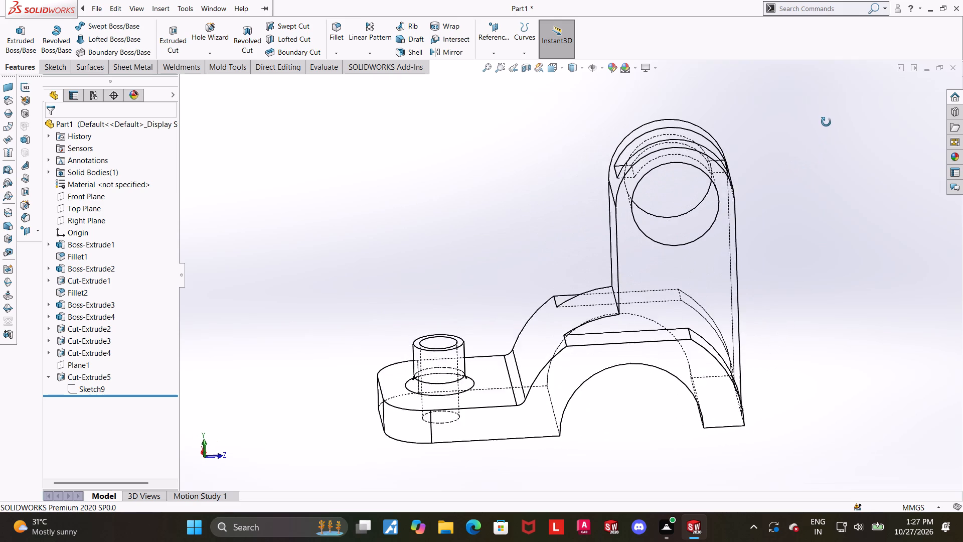
{"action": "middle_click_drag", "start_coordinate": [826, 122], "coordinate": [677, 132]}
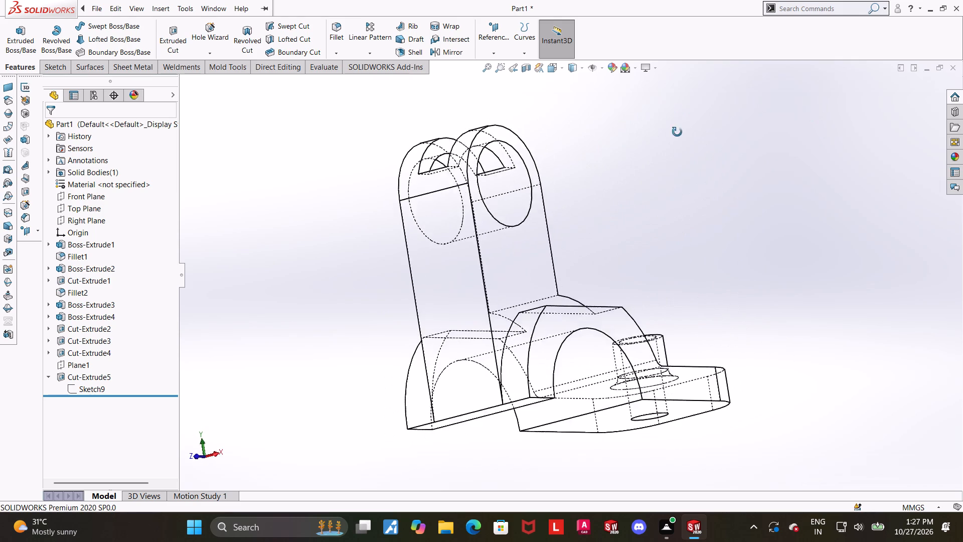
{"action": "middle_click_drag", "start_coordinate": [677, 132], "coordinate": [700, 148]}
{"action": "left_click", "coordinate": [613, 136]}
{"action": "left_click", "coordinate": [550, 72]}
{"action": "left_click", "coordinate": [450, 335]}
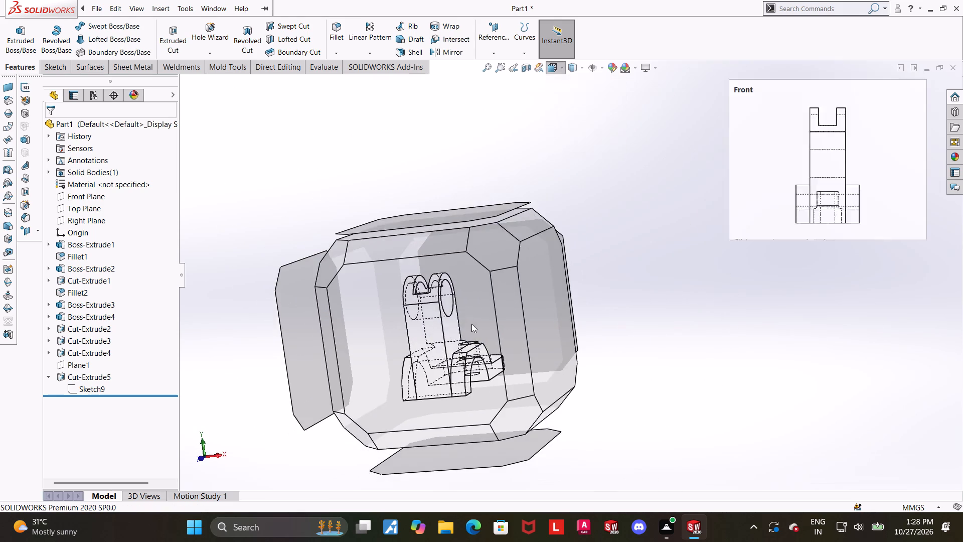
{"action": "scroll", "coordinate": [753, 317], "scroll_direction": "up", "scroll_amount": 1}
{"action": "left_click", "coordinate": [693, 235]}
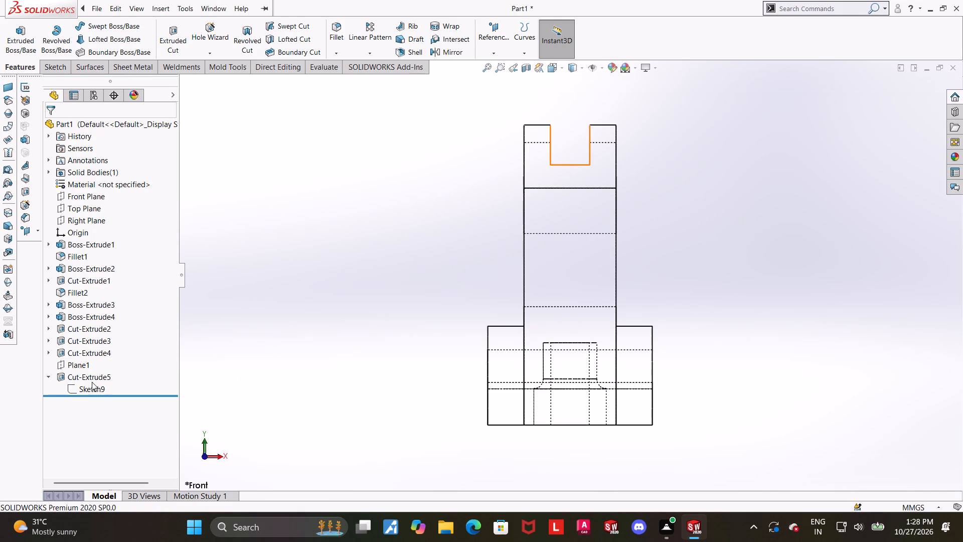
Check the dimensions of the slot's sketch and cut against the upright, finishing in the Front view.
{"action": "left_click", "coordinate": [90, 385]}
{"action": "middle_click_drag", "start_coordinate": [711, 140], "coordinate": [705, 264]}
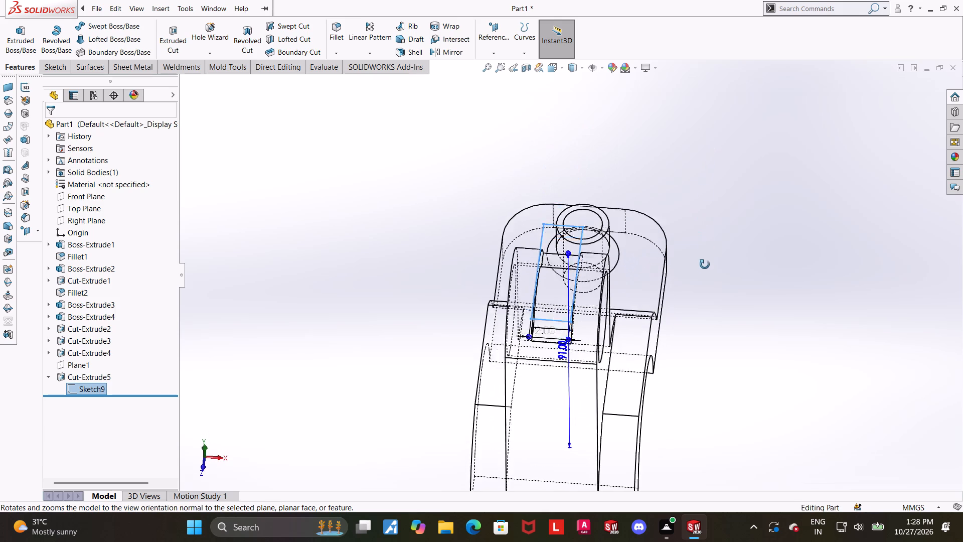
{"action": "middle_click_drag", "start_coordinate": [705, 264], "coordinate": [704, 177]}
{"action": "left_click", "coordinate": [715, 172]}
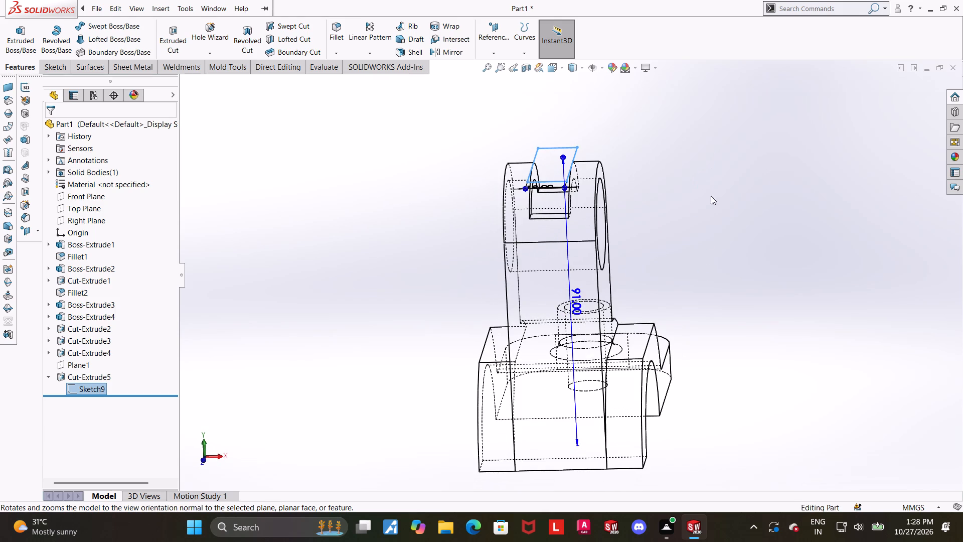
{"action": "left_click", "coordinate": [61, 376]}
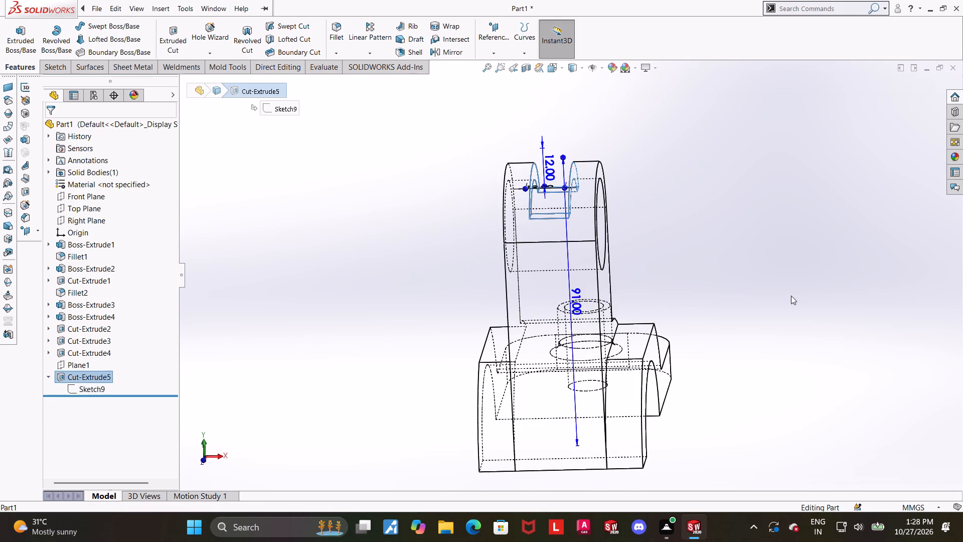
{"action": "middle_click_drag", "start_coordinate": [790, 293], "coordinate": [790, 275]}
{"action": "scroll", "coordinate": [683, 198], "scroll_direction": "down", "scroll_amount": 3}
{"action": "middle_click_drag", "start_coordinate": [680, 198], "coordinate": [693, 190]}
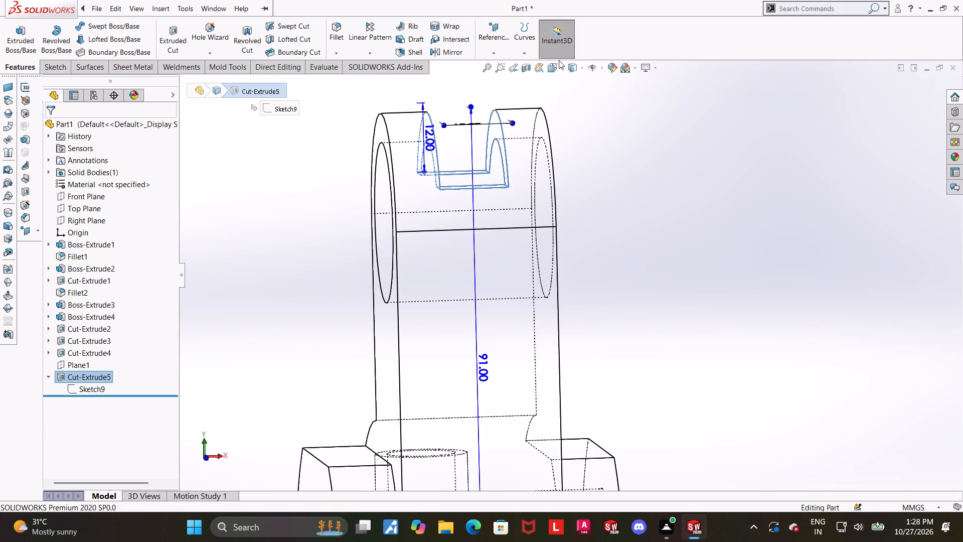
{"action": "left_click", "coordinate": [551, 65]}
{"action": "left_click", "coordinate": [432, 379]}
{"action": "scroll", "coordinate": [694, 257], "scroll_direction": "up", "scroll_amount": 1}
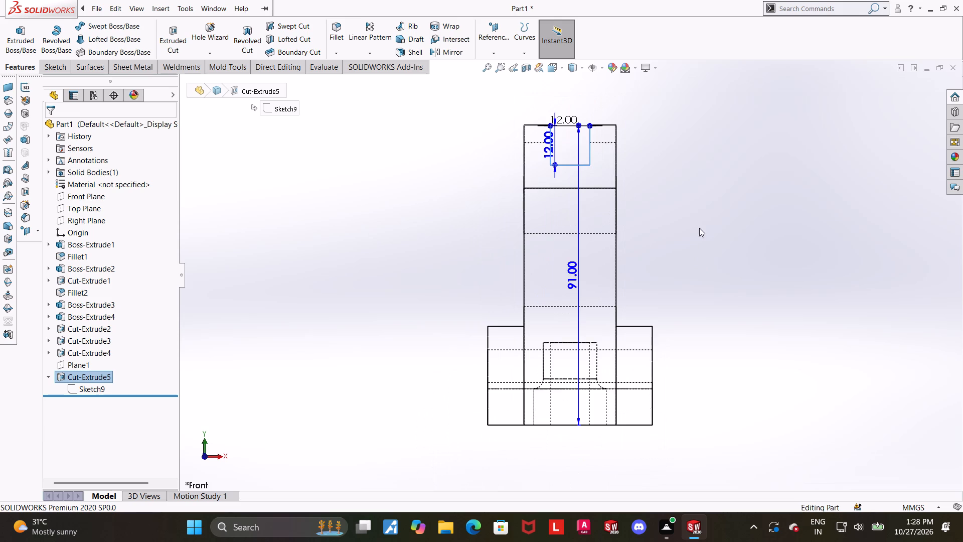
{"action": "scroll", "coordinate": [698, 207], "scroll_direction": "down", "scroll_amount": 3}
{"action": "scroll", "coordinate": [674, 217], "scroll_direction": "up", "scroll_amount": 2}
{"action": "scroll", "coordinate": [559, 121], "scroll_direction": "down", "scroll_amount": 2}
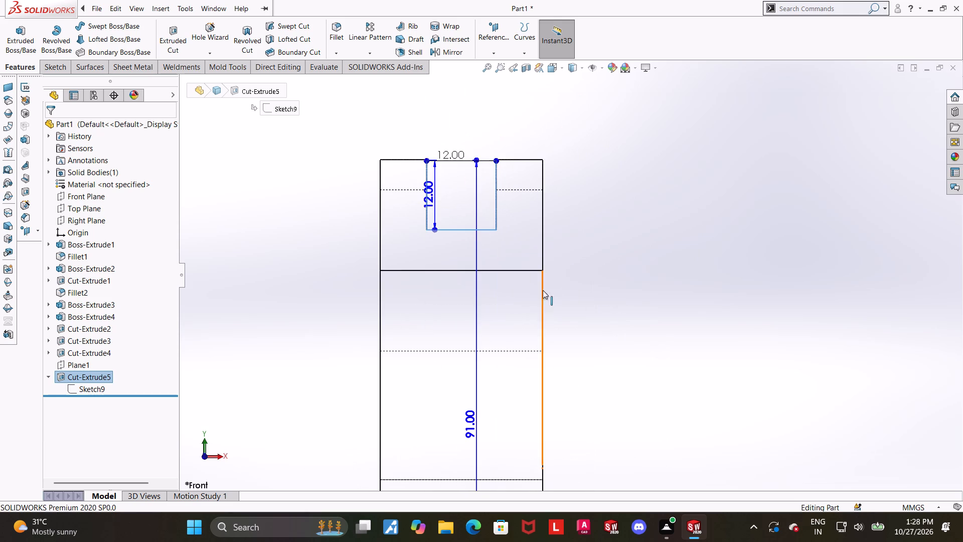
{"action": "scroll", "coordinate": [467, 228], "scroll_direction": "down", "scroll_amount": 1}
{"action": "scroll", "coordinate": [590, 232], "scroll_direction": "up", "scroll_amount": 5}
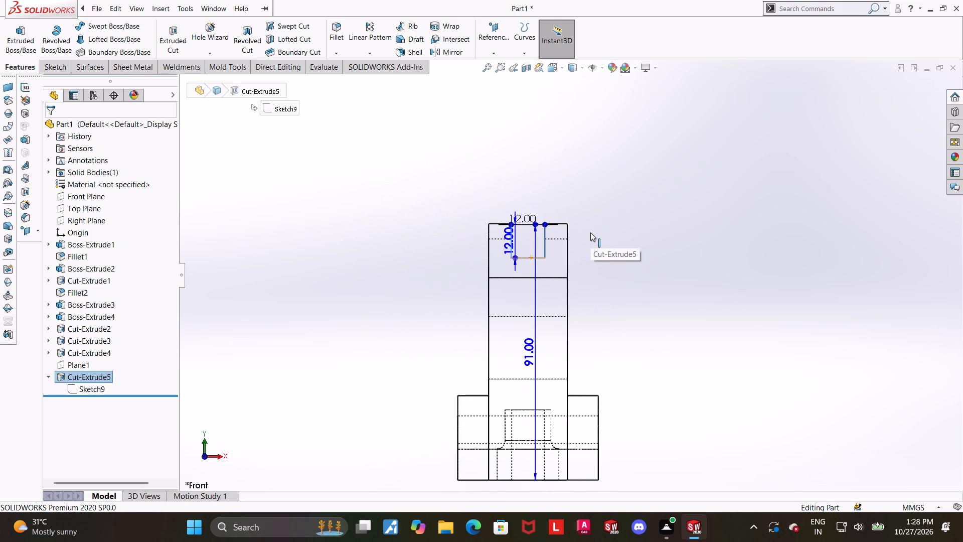
{"action": "left_click", "coordinate": [710, 306]}
{"action": "scroll", "coordinate": [687, 310], "scroll_direction": "up", "scroll_amount": 2}
{"action": "scroll", "coordinate": [495, 407], "scroll_direction": "down", "scroll_amount": 1}
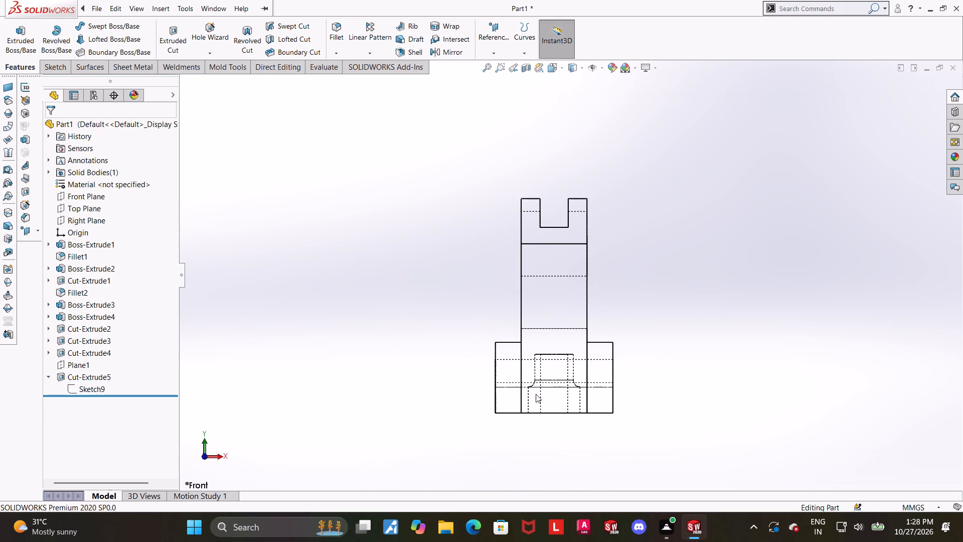
{"action": "scroll", "coordinate": [554, 203], "scroll_direction": "down", "scroll_amount": 1}
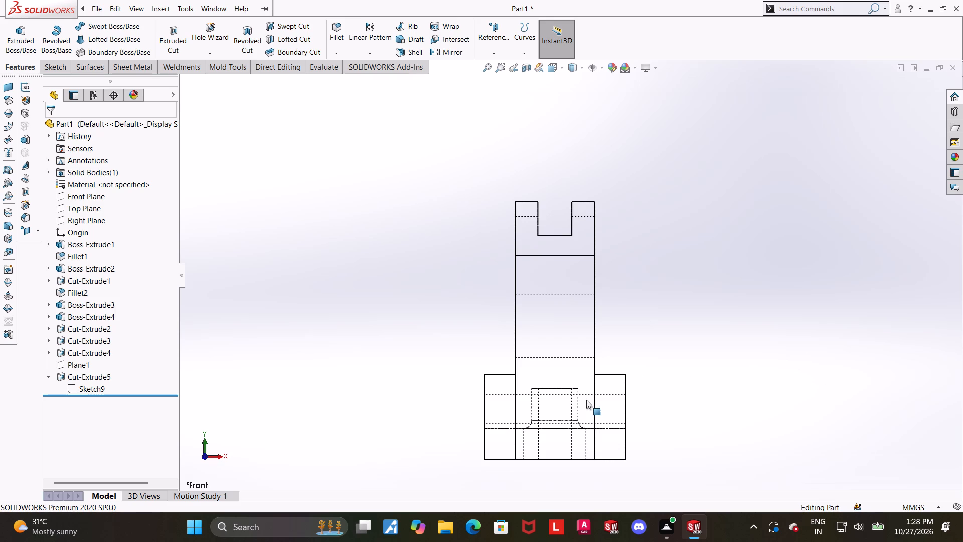
Show the bracket in the Isometric view with the Shaded With Edges display style.
{"action": "middle_click_drag", "start_coordinate": [579, 391], "coordinate": [650, 386]}
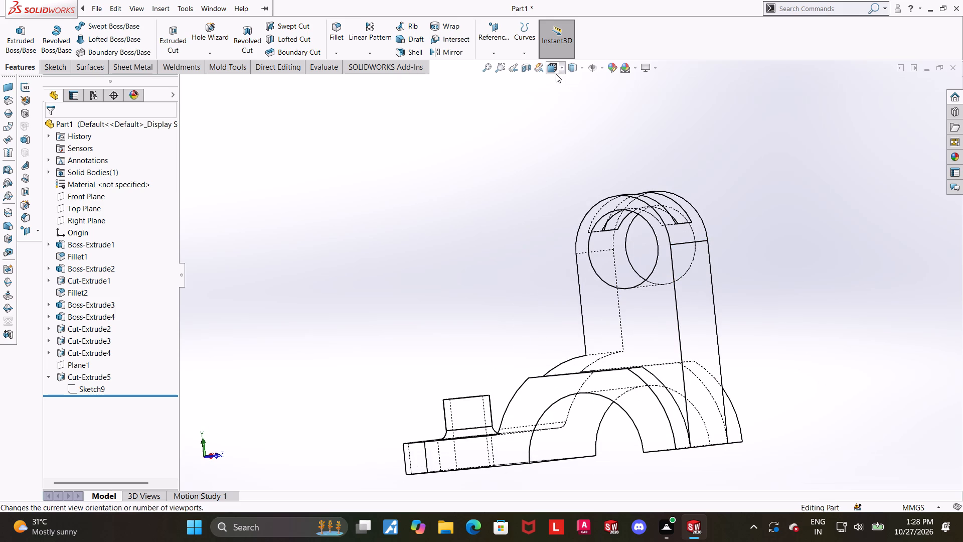
{"action": "left_click", "coordinate": [555, 74]}
{"action": "left_click", "coordinate": [490, 226]}
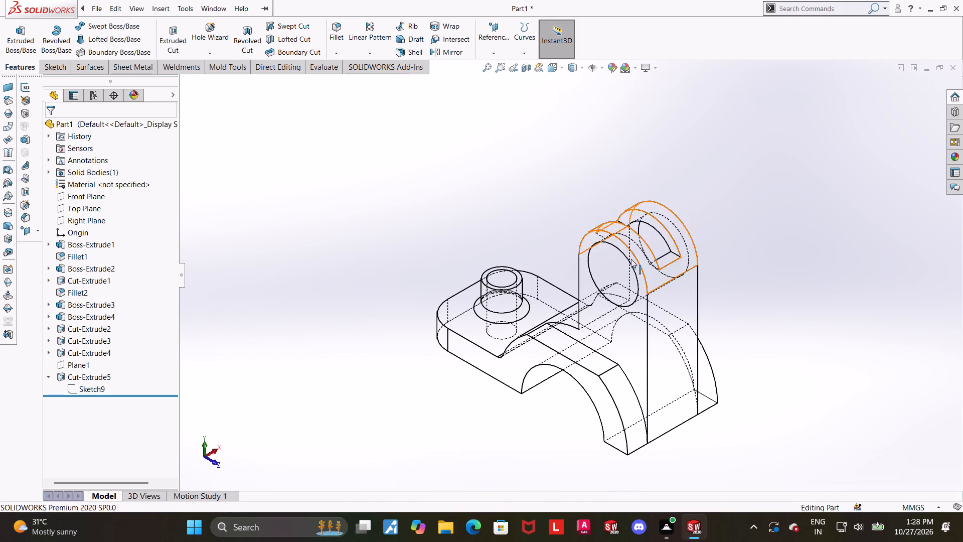
{"action": "left_click", "coordinate": [581, 66]}
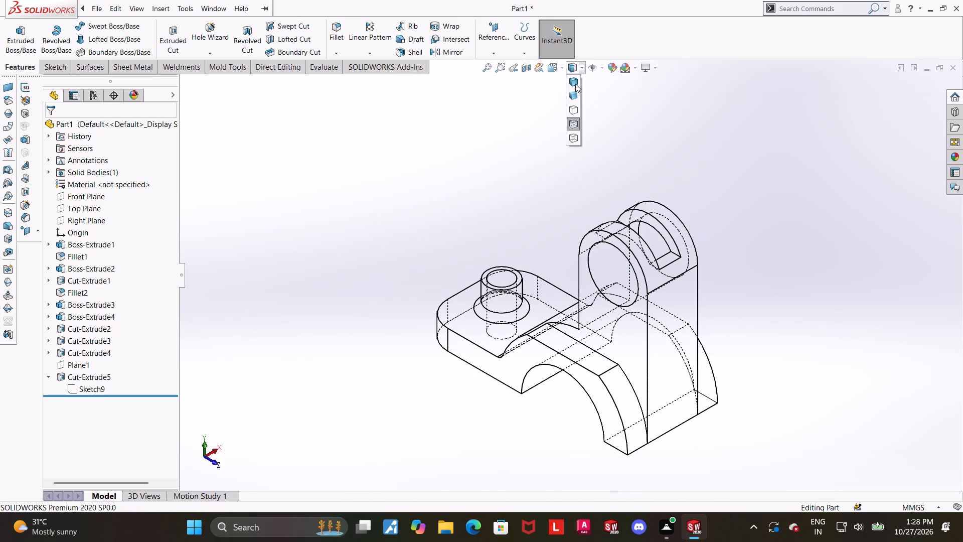
{"action": "left_click", "coordinate": [575, 84]}
{"action": "left_click", "coordinate": [712, 167]}
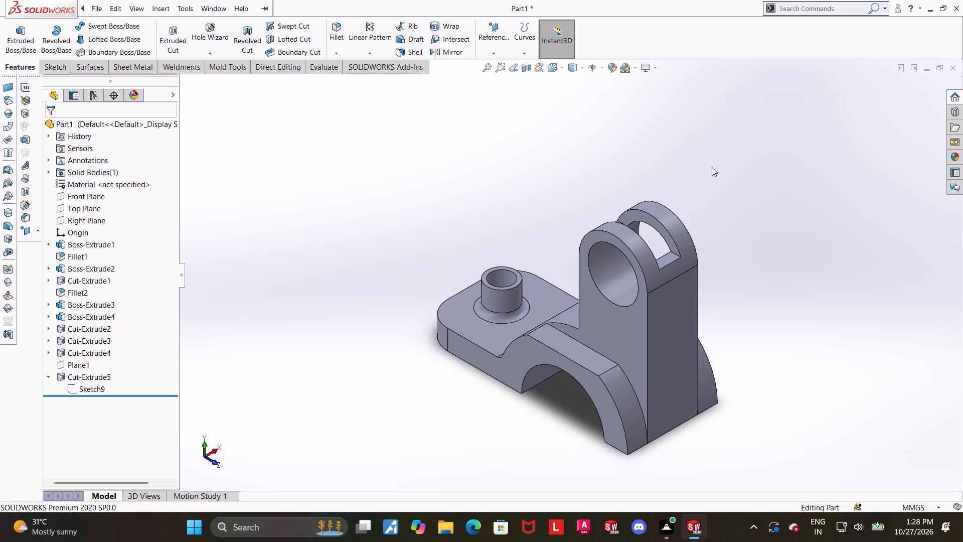
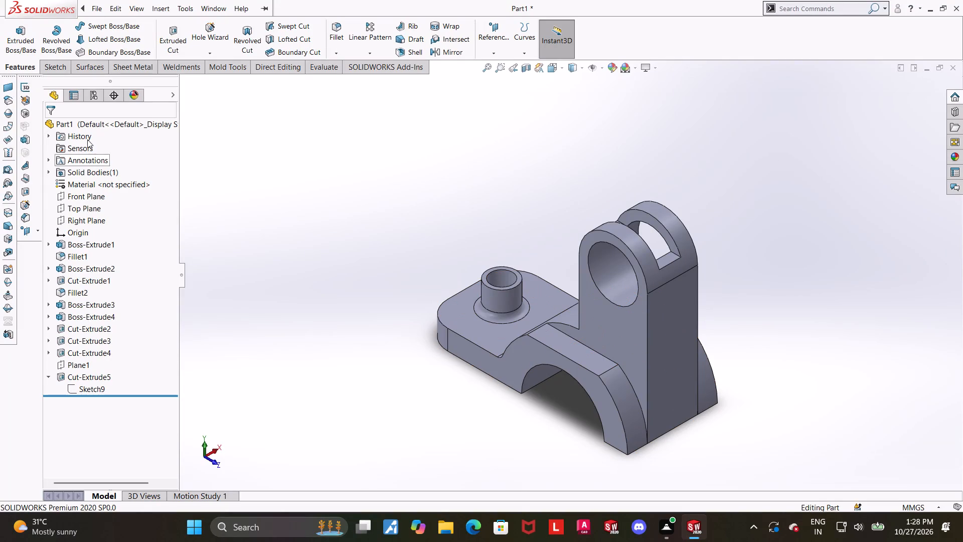
Save the part in the Downloads folder as a SOLIDWORKS Part file named "offset clevis journal".
{"action": "left_click", "coordinate": [141, 135]}
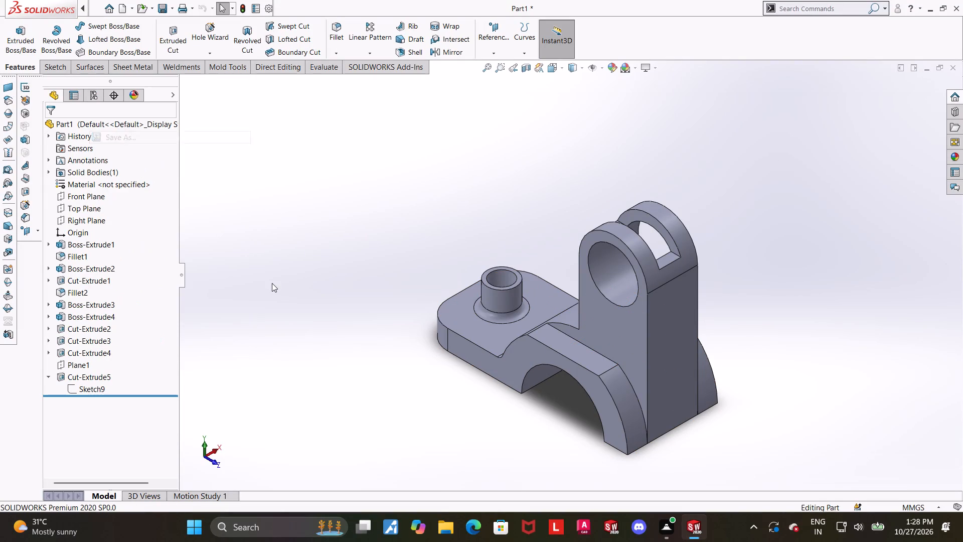
{"action": "type", "text": "OFFSE"}
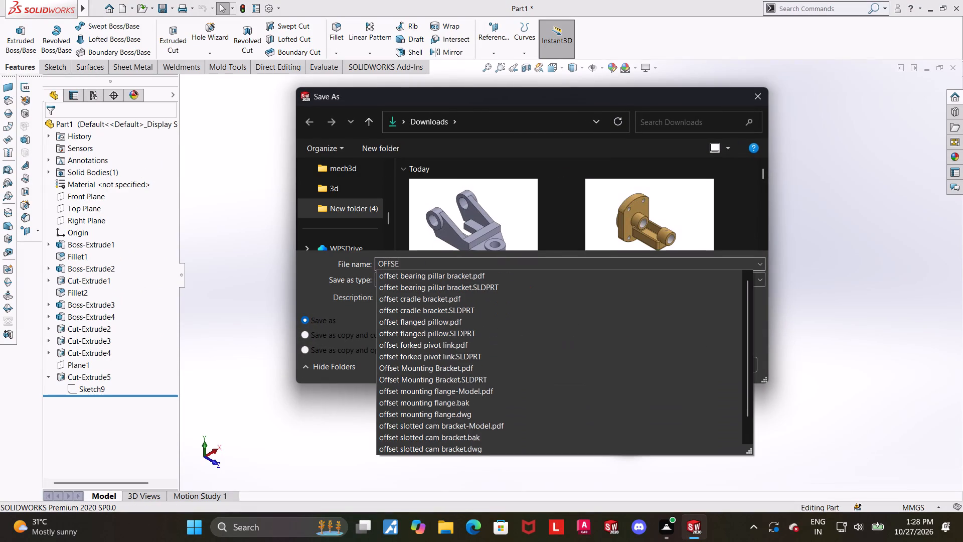
{"action": "type", "text": "offset ce"}
{"action": "key", "text": "BackSpace"}
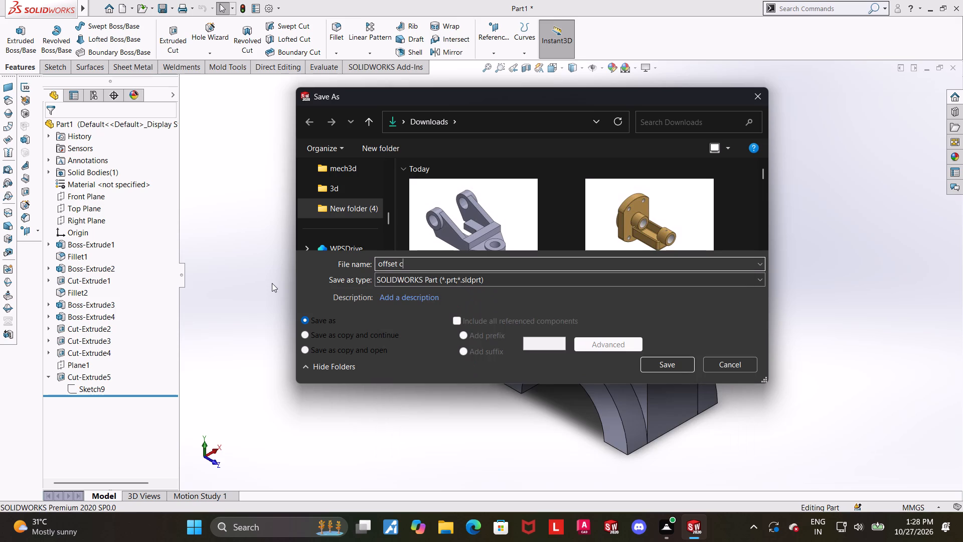
{"action": "type", "text": "levis journal"}
{"action": "key", "text": "space"}
{"action": "key", "text": "Return"}
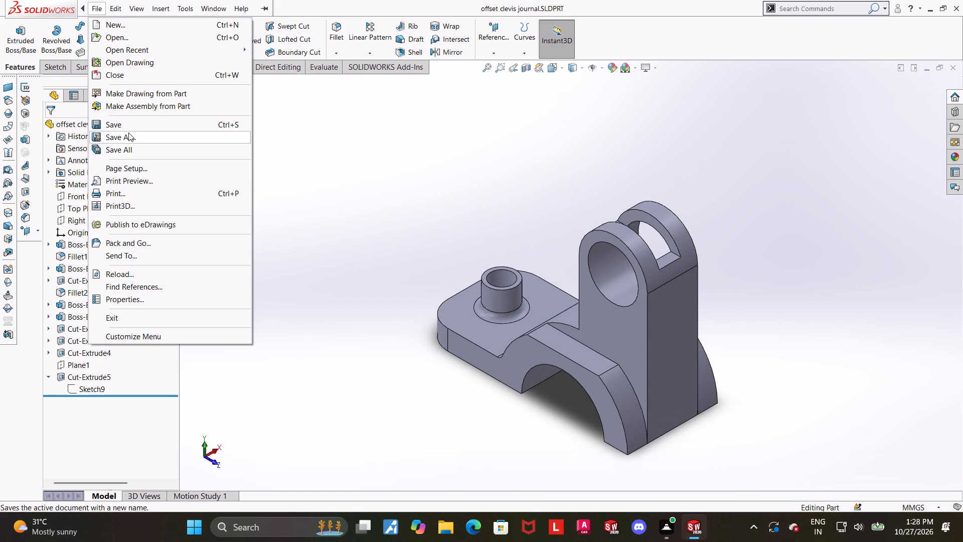
Save a copy of the part in Adobe Portable Document Format (*.pdf) under the same file name.
{"action": "left_click", "coordinate": [127, 133]}
{"action": "left_click", "coordinate": [412, 279]}
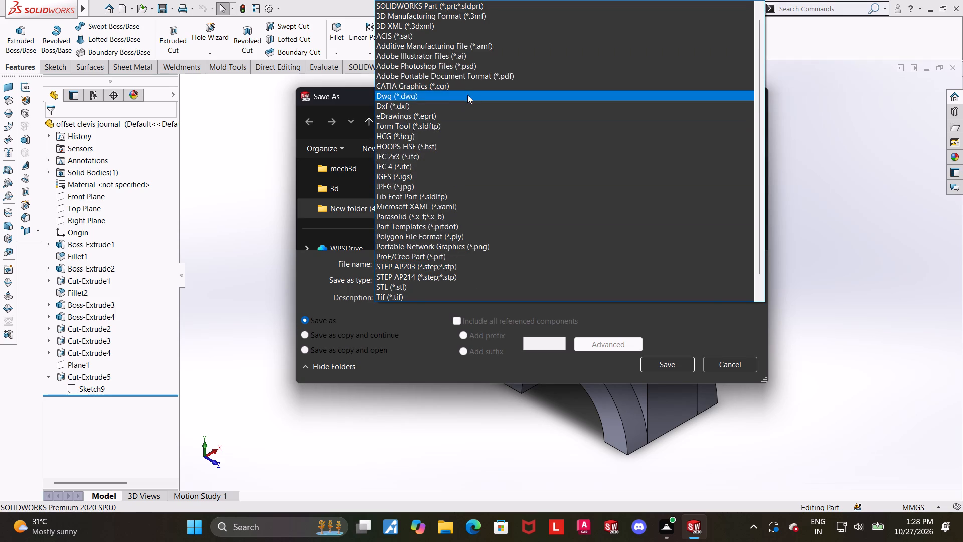
{"action": "left_click", "coordinate": [475, 77]}
{"action": "left_click", "coordinate": [669, 381]}
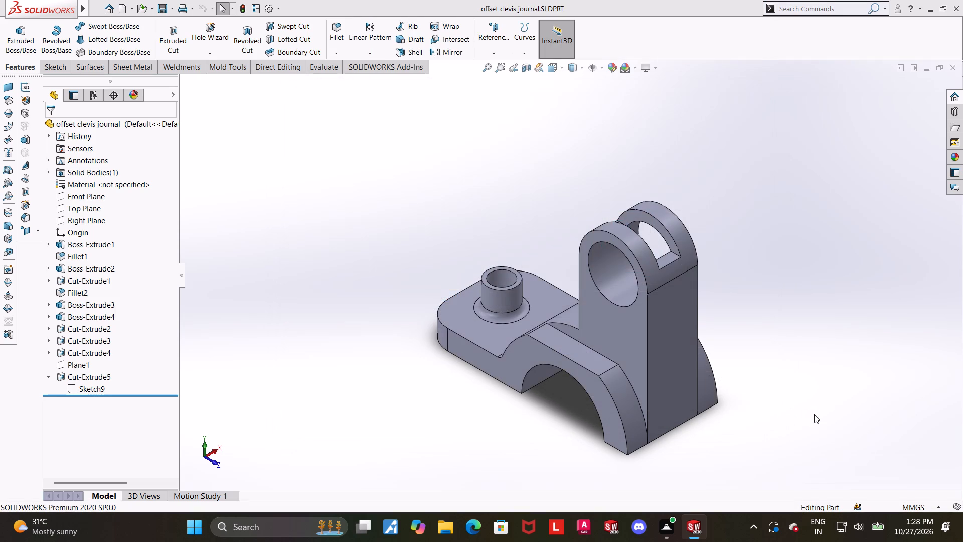